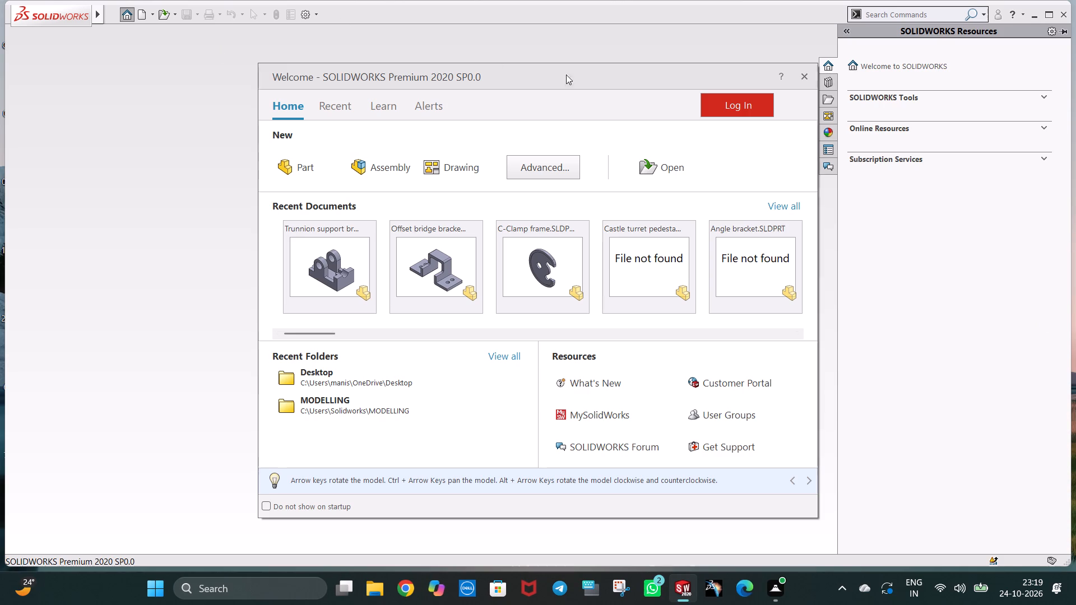
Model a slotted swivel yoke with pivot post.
Dismiss the welcome window and create a new part document.
{"action": "left_click", "coordinate": [799, 83]}
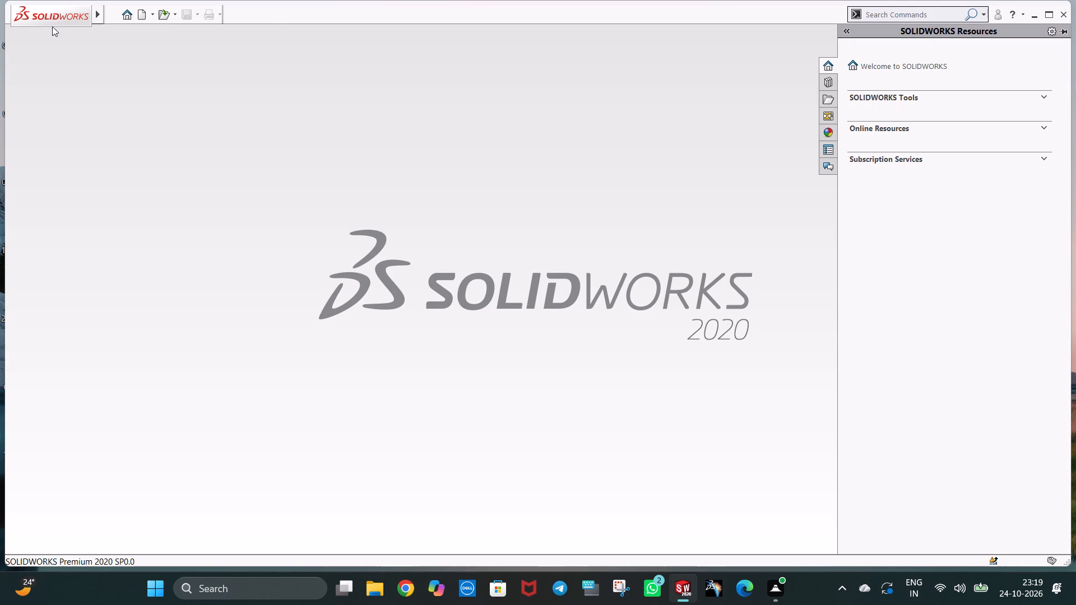
{"action": "left_click", "coordinate": [138, 16]}
{"action": "left_click", "coordinate": [458, 443]}
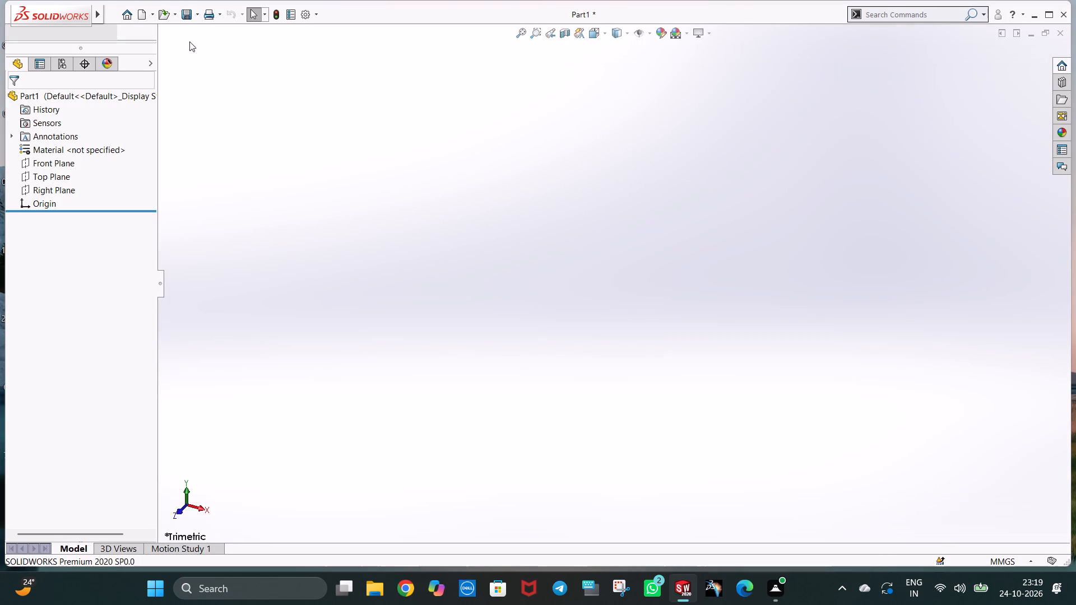
Save the new part on the Desktop under the file name Swivel yoke.
{"action": "left_click", "coordinate": [194, 17]}
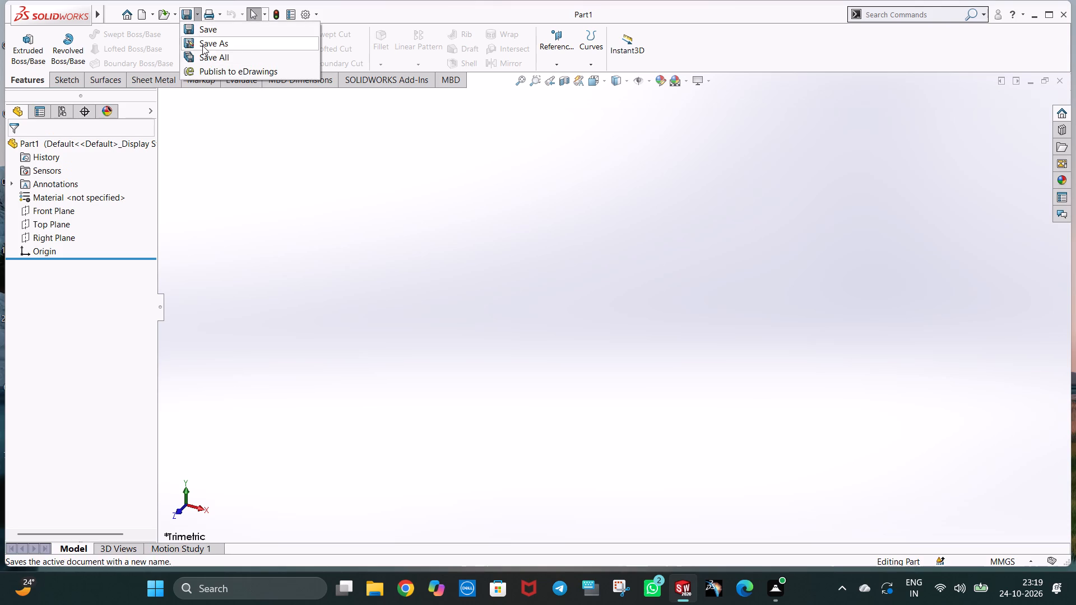
{"action": "left_click", "coordinate": [202, 45]}
{"action": "key", "text": "BackSpace"}
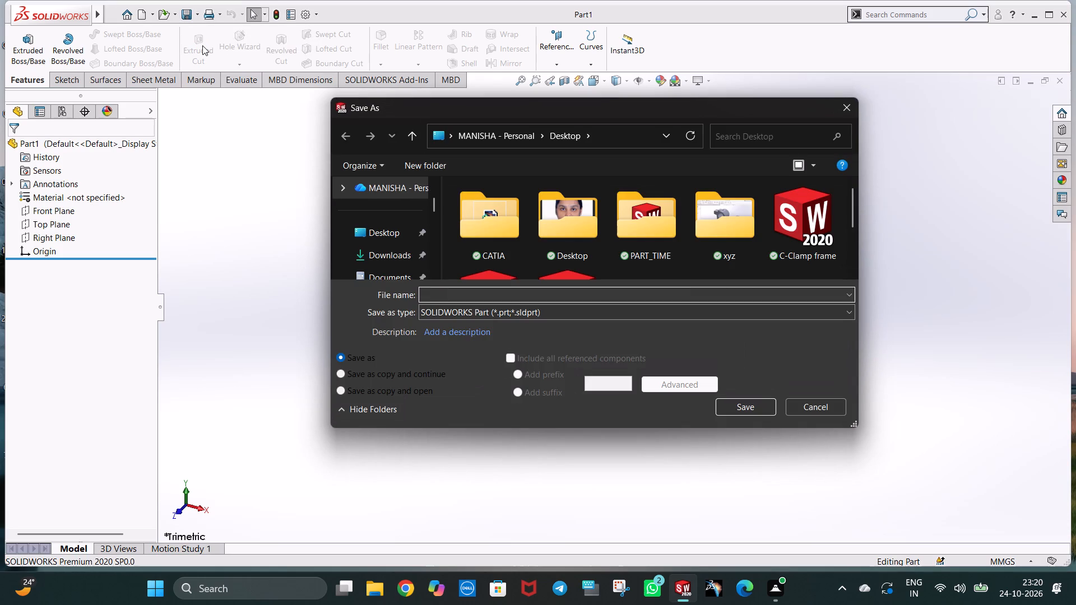
{"action": "key", "text": "s"}
{"action": "key", "text": "w"}
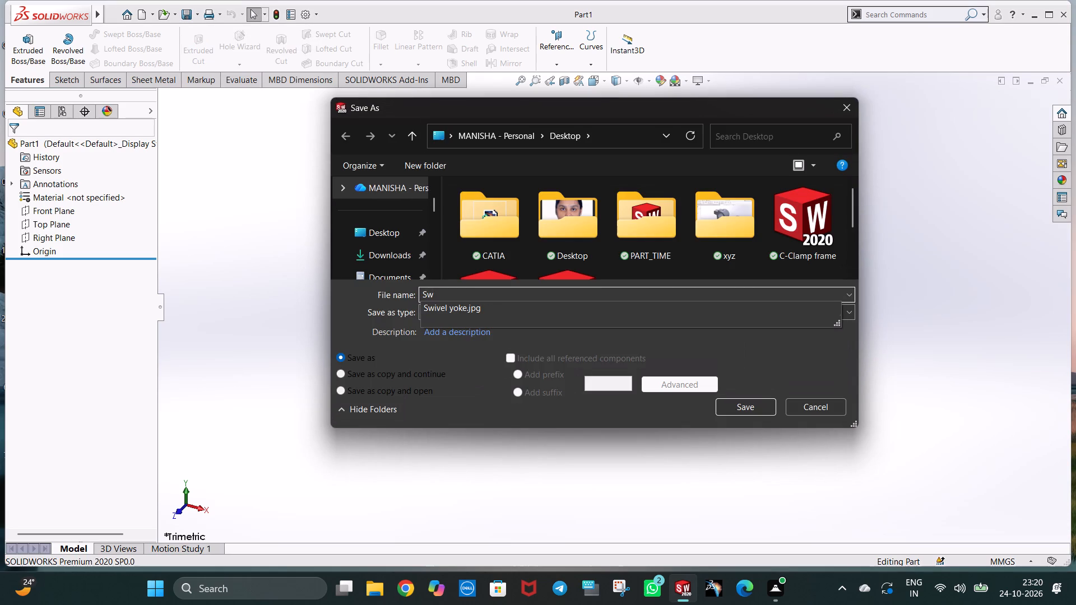
{"action": "type", "text": "ivel yp"}
{"action": "key", "text": "BackSpace"}
{"action": "type", "text": "oke"}
{"action": "left_click", "coordinate": [395, 228]}
{"action": "left_click", "coordinate": [741, 402]}
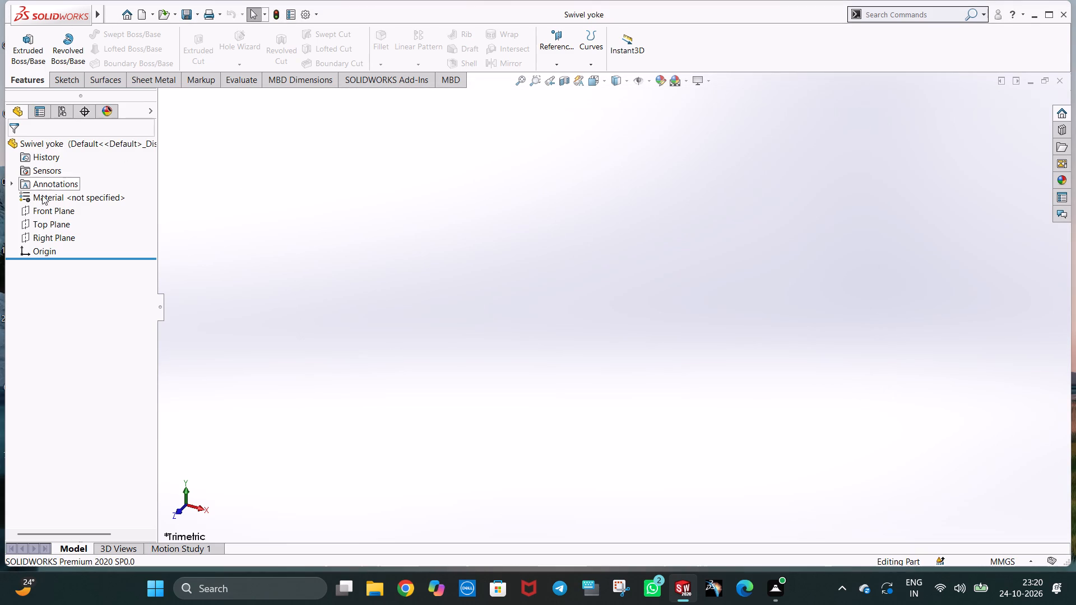
Start a sketch on the Front Plane and draw a 17 mm horizontal line from the origin in the +X direction.
{"action": "left_click", "coordinate": [41, 213]}
{"action": "left_click", "coordinate": [52, 199]}
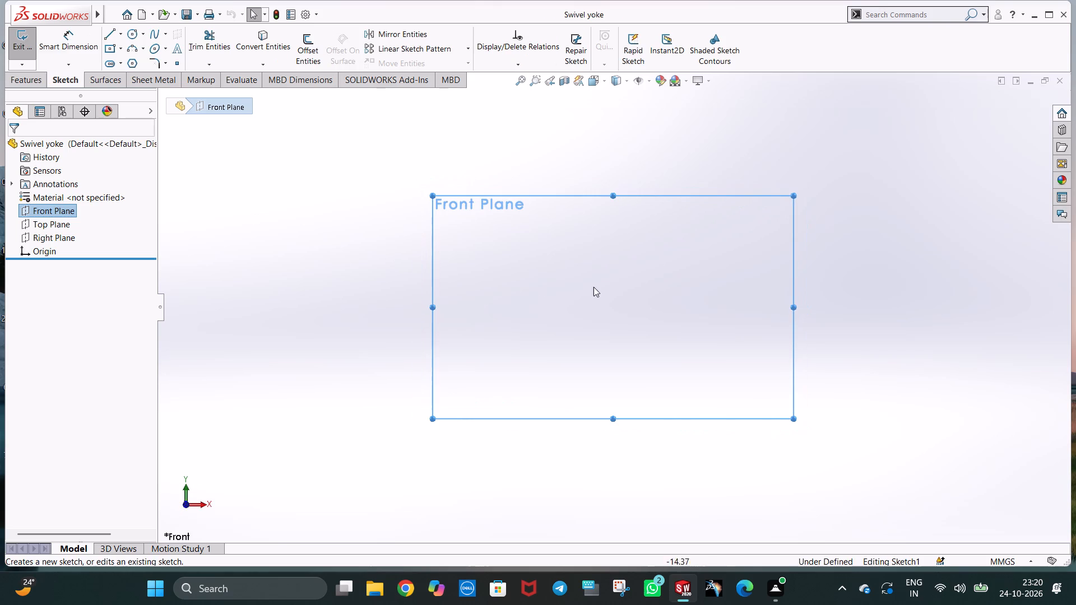
{"action": "left_click", "coordinate": [256, 192]}
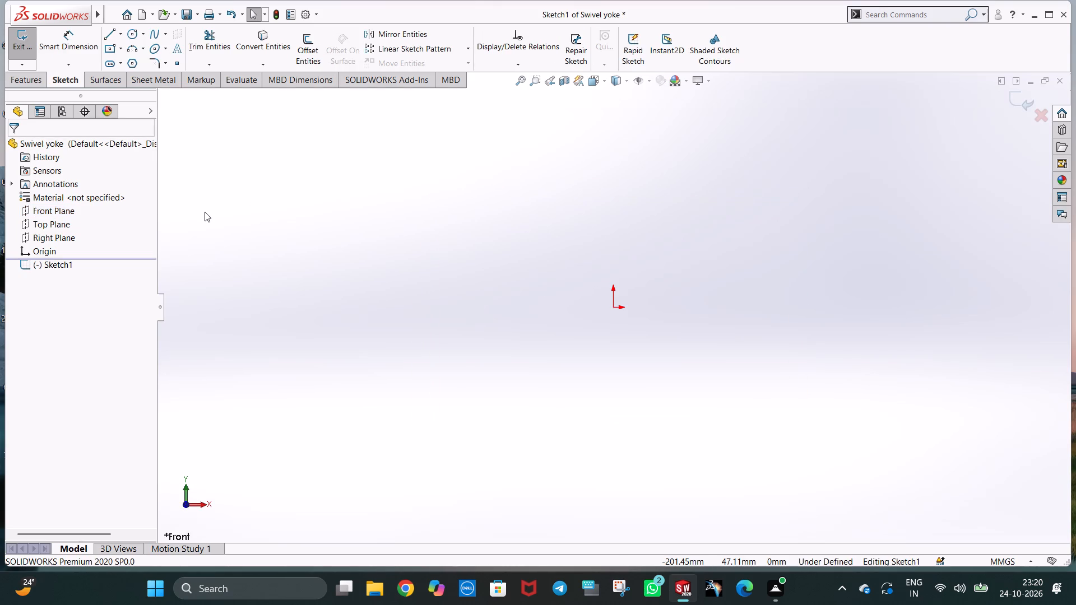
{"action": "left_click", "coordinate": [113, 32]}
{"action": "left_click", "coordinate": [613, 308]}
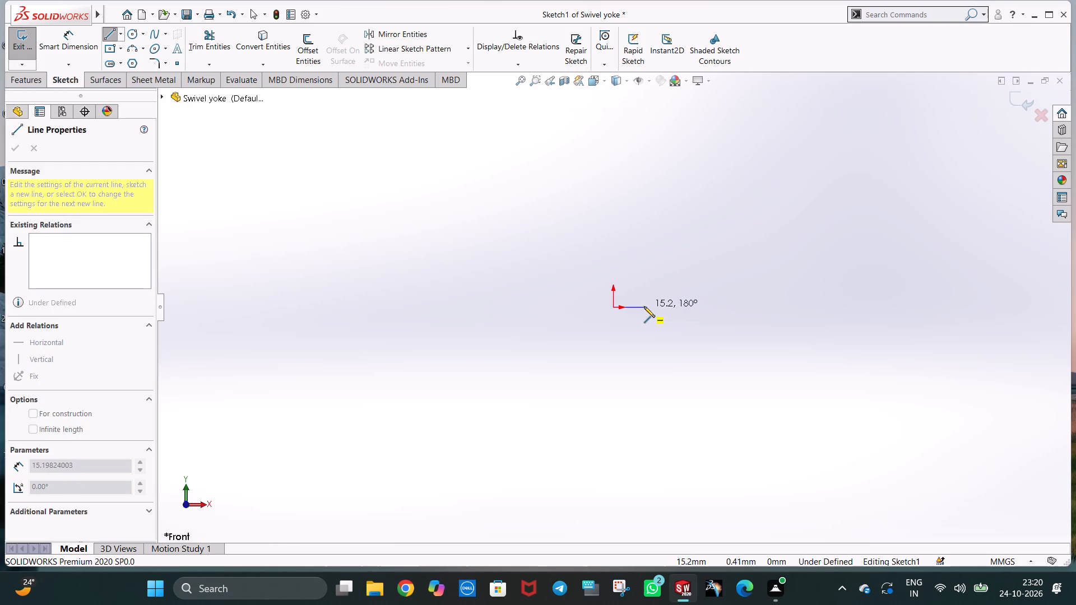
{"action": "left_click", "coordinate": [644, 306]}
{"action": "type", "text": "17"}
{"action": "key", "text": "Return"}
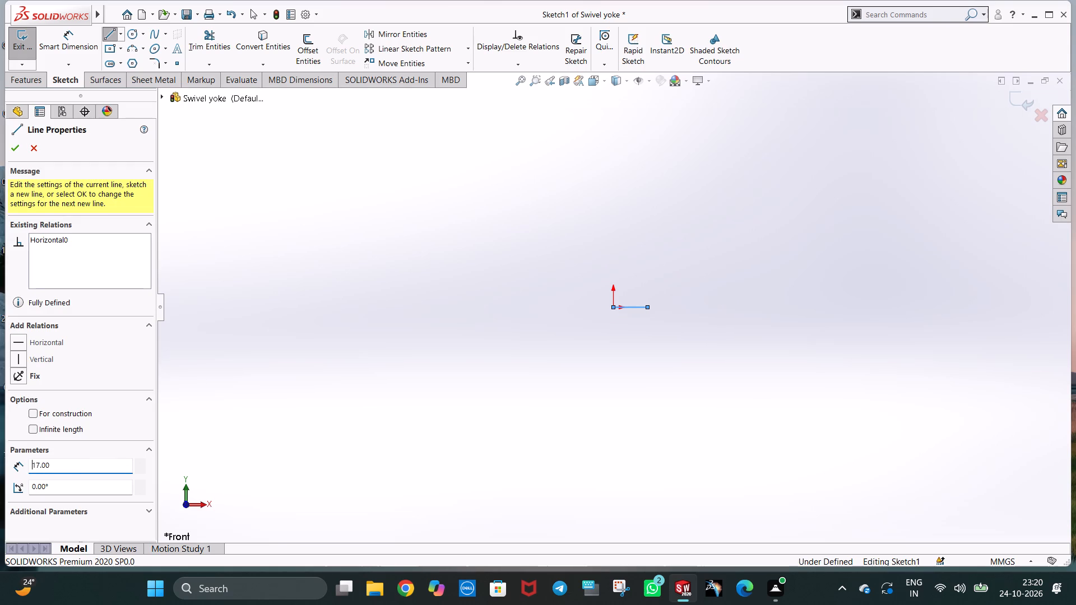
Continue the line chain into a closed yoke outline with sloped notch walls, flat tops, vertical sides about 24 mm high, sloped lower corners and a flat base.
{"action": "left_click", "coordinate": [674, 279]}
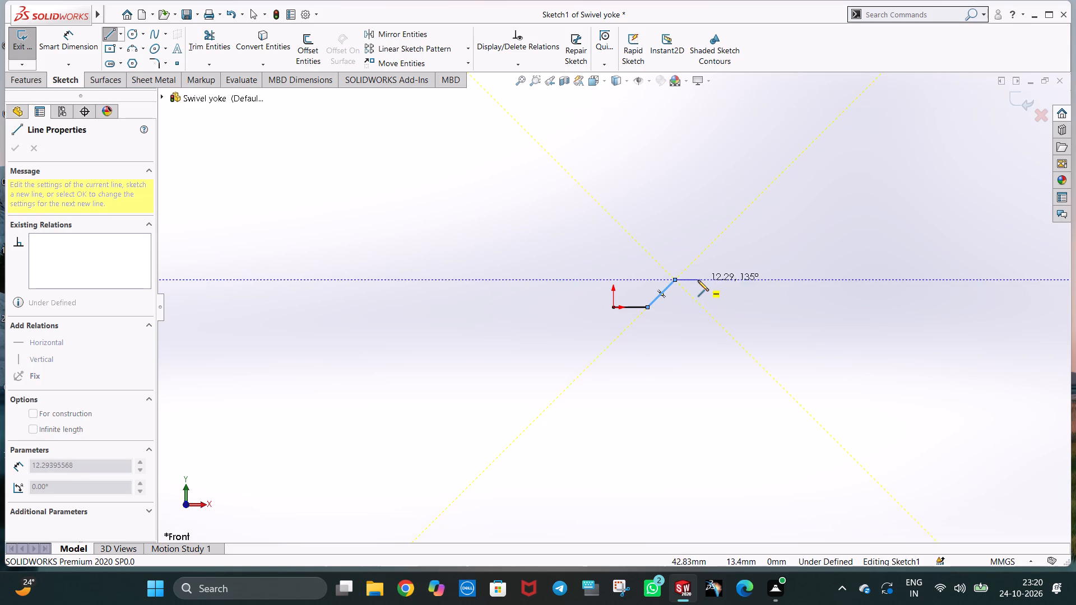
{"action": "left_click", "coordinate": [696, 280]}
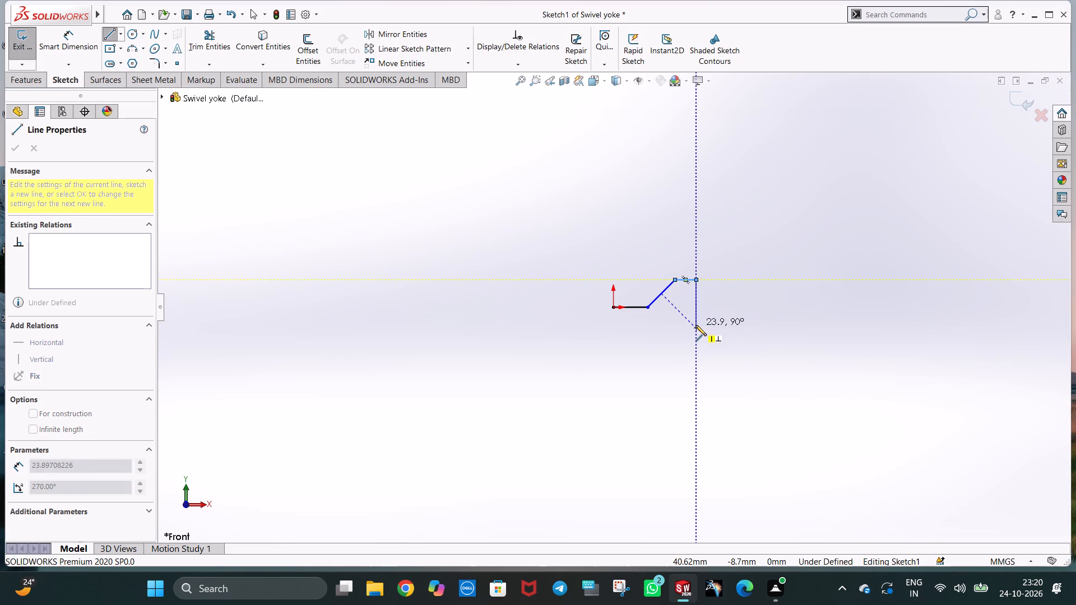
{"action": "left_click", "coordinate": [695, 325]}
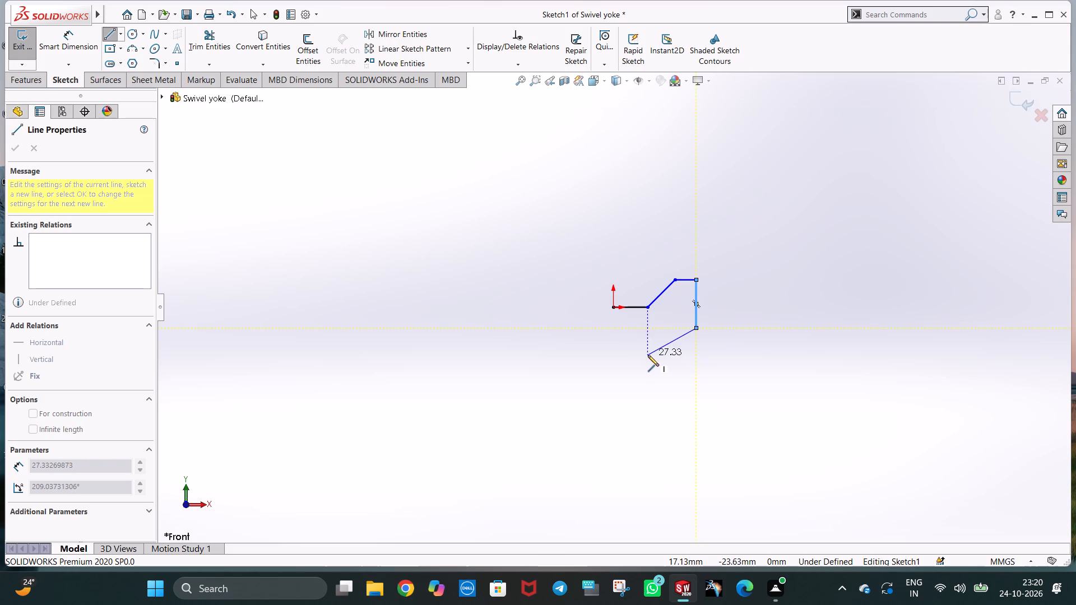
{"action": "left_click", "coordinate": [648, 355]}
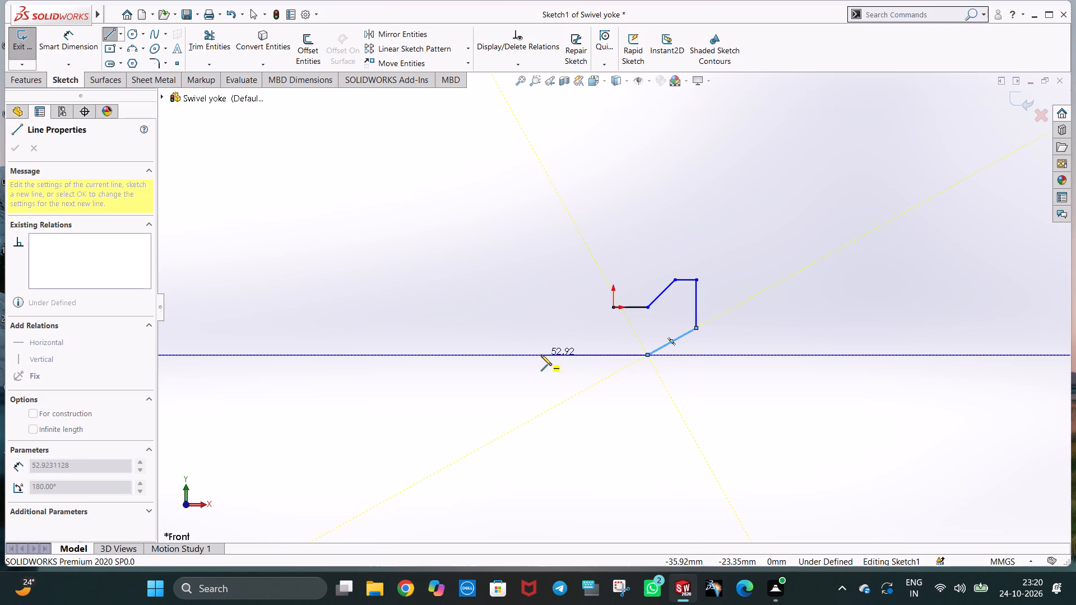
{"action": "left_click", "coordinate": [556, 356]}
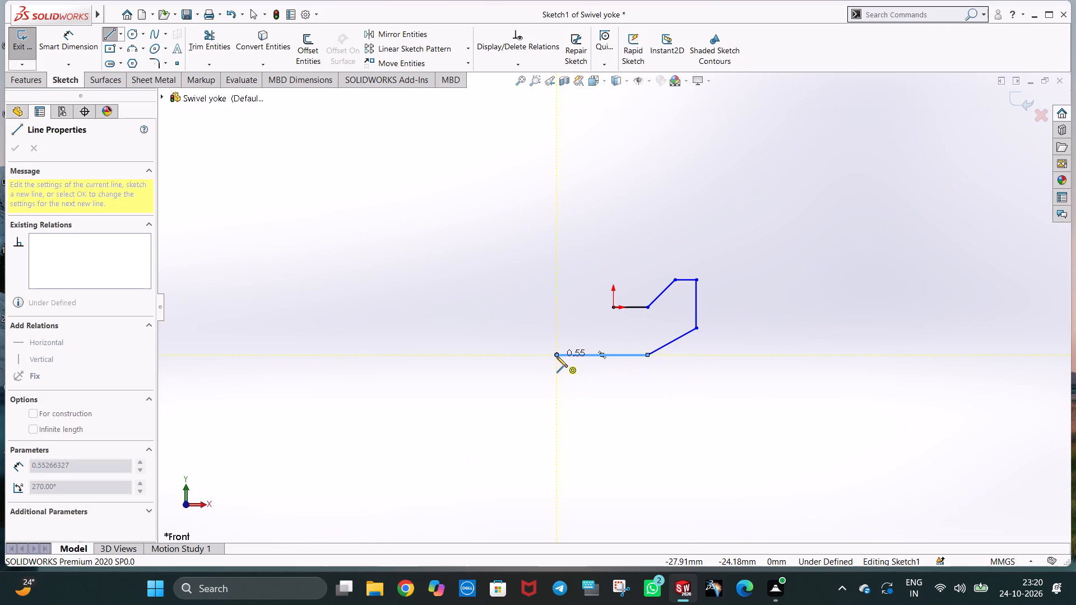
{"action": "left_click", "coordinate": [510, 328]}
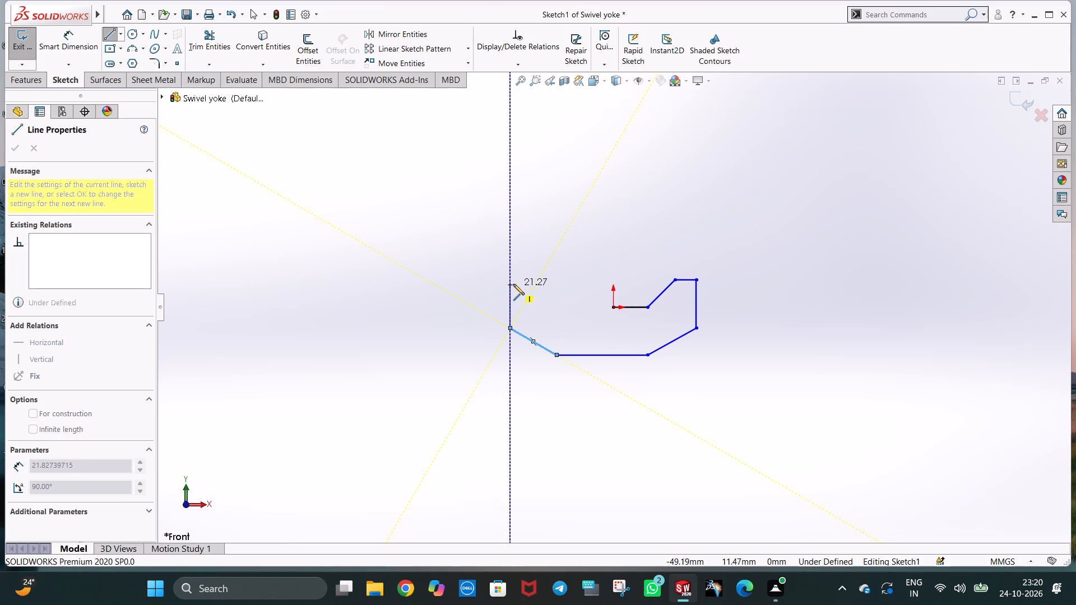
{"action": "left_click", "coordinate": [512, 280]}
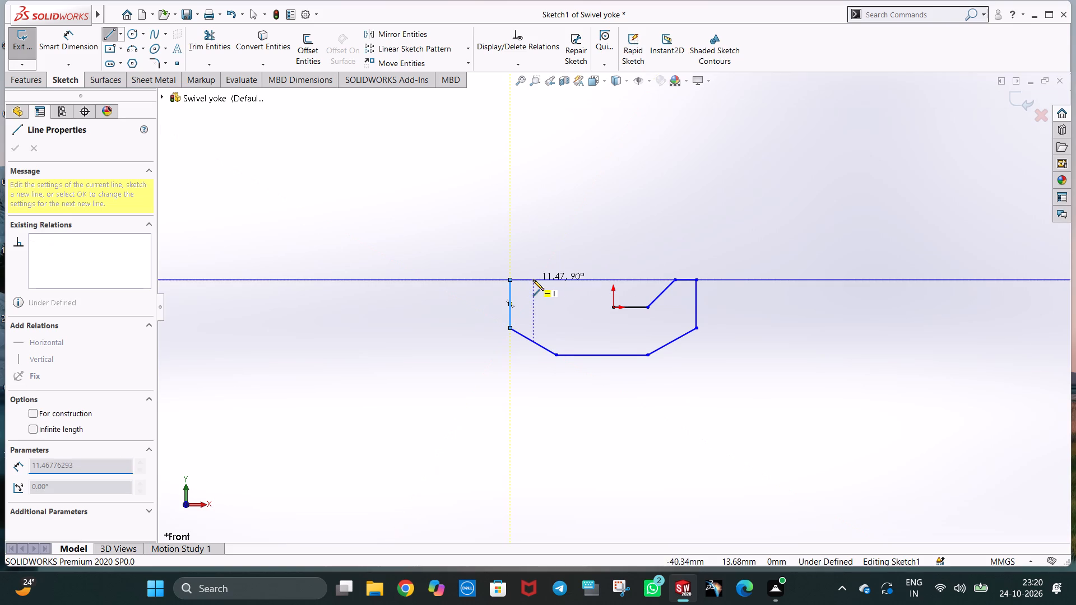
{"action": "left_click", "coordinate": [537, 280]}
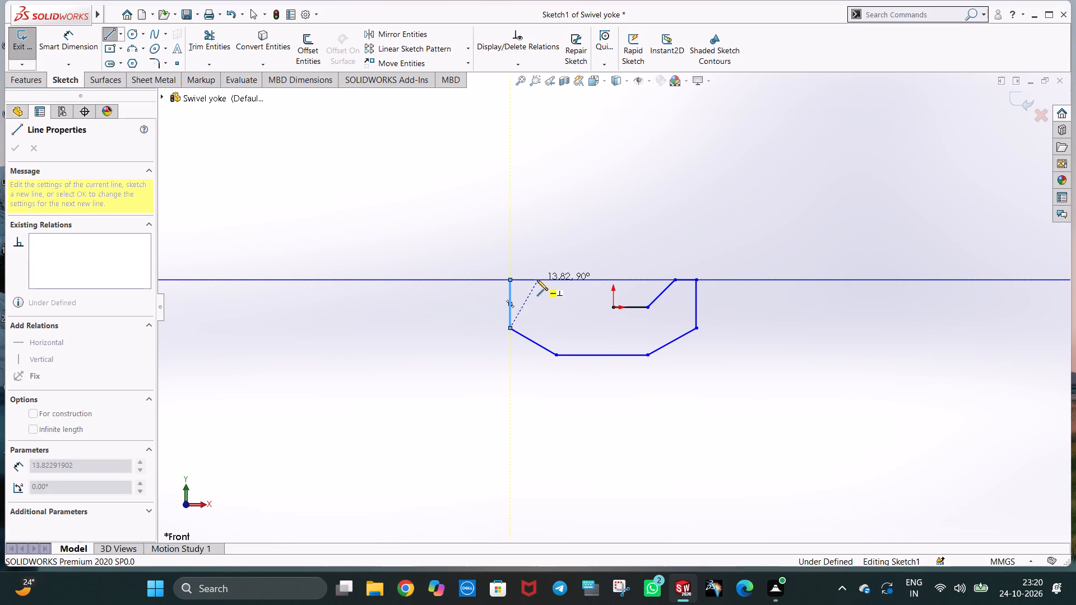
{"action": "left_click", "coordinate": [572, 308]}
{"action": "left_click", "coordinate": [613, 308]}
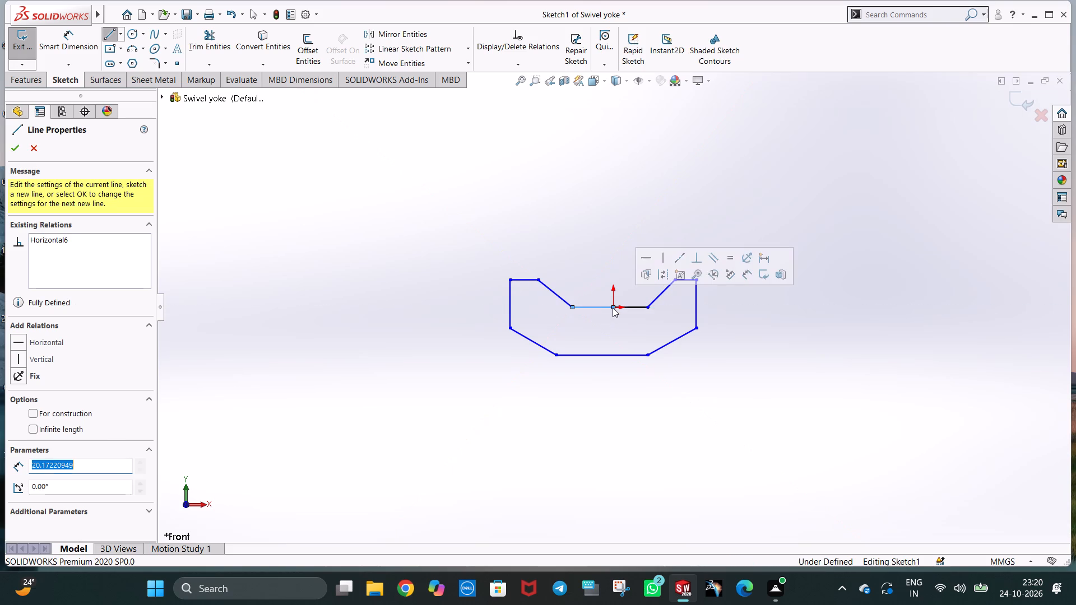
{"action": "key", "text": "Escape"}
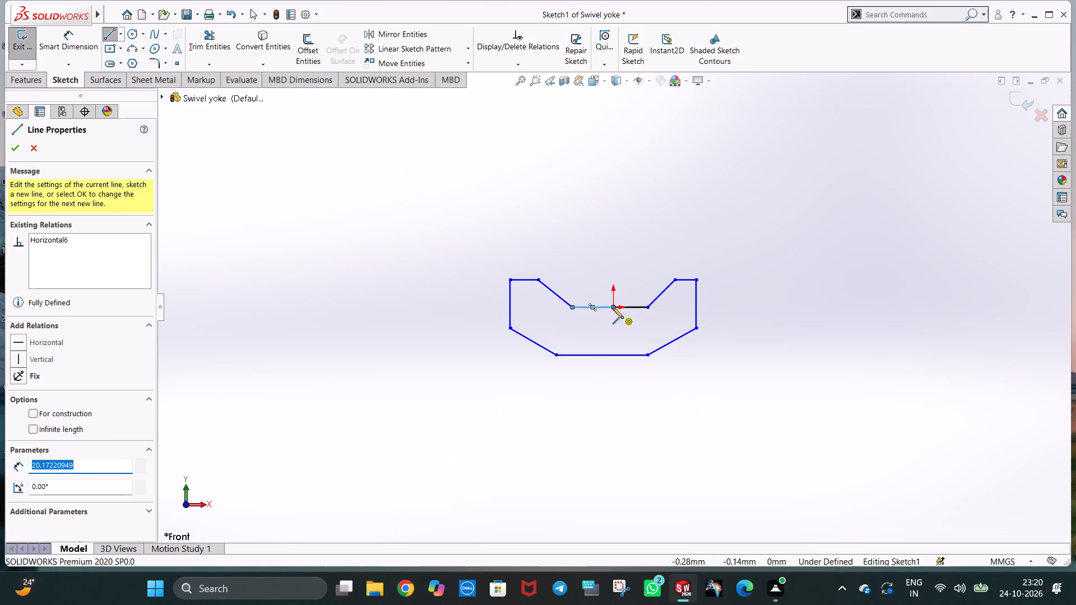
{"action": "key", "text": "Escape"}
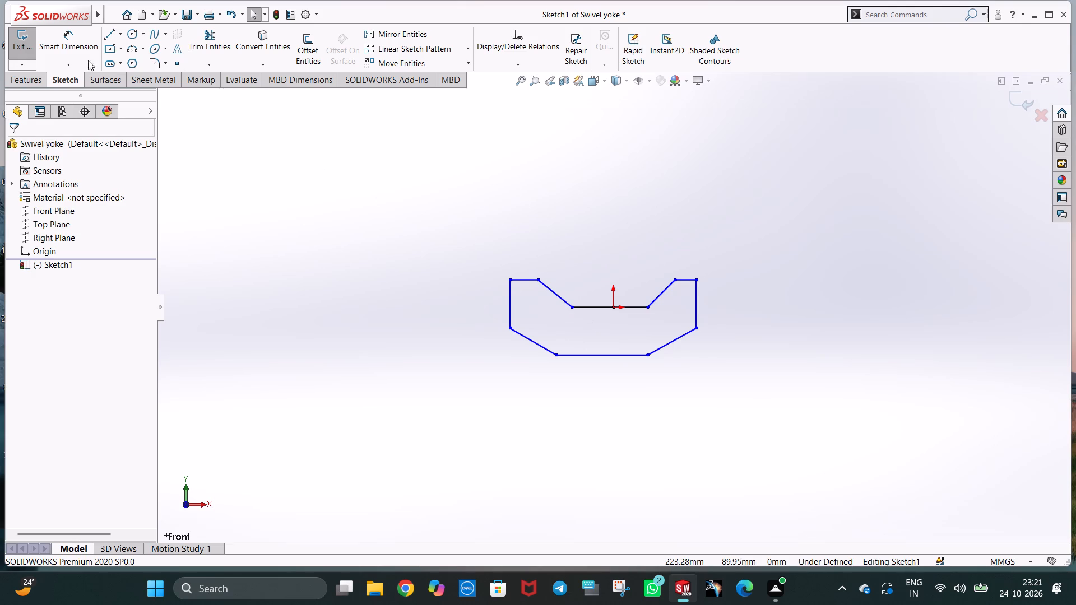
Dimension the two notch floor lines on either side of the origin at 17 mm each.
{"action": "left_click", "coordinate": [80, 45]}
{"action": "left_click", "coordinate": [632, 308]}
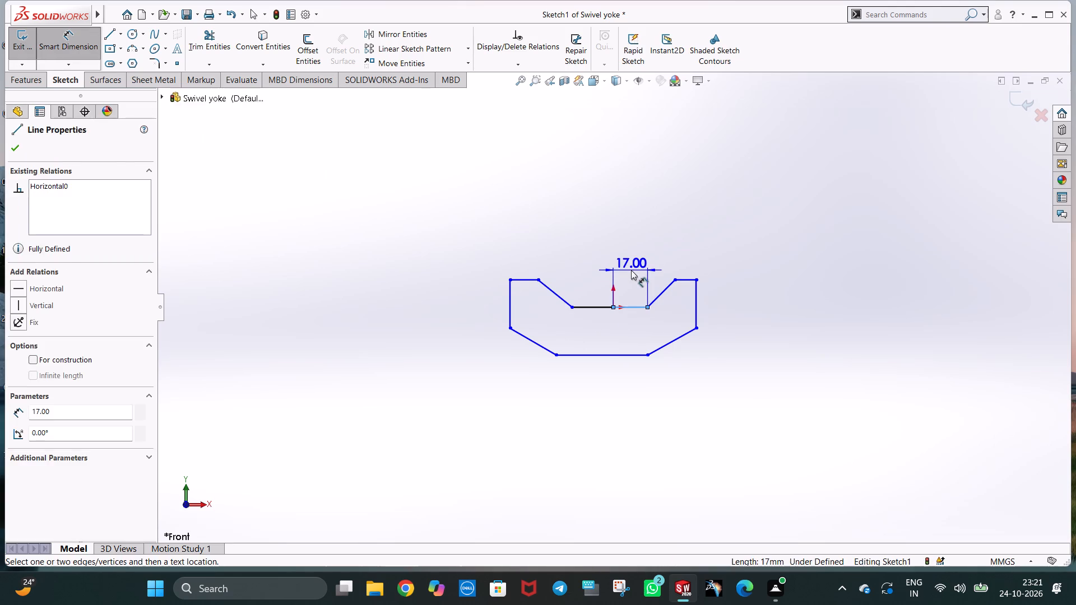
{"action": "left_click", "coordinate": [631, 270]}
{"action": "left_click", "coordinate": [583, 250]}
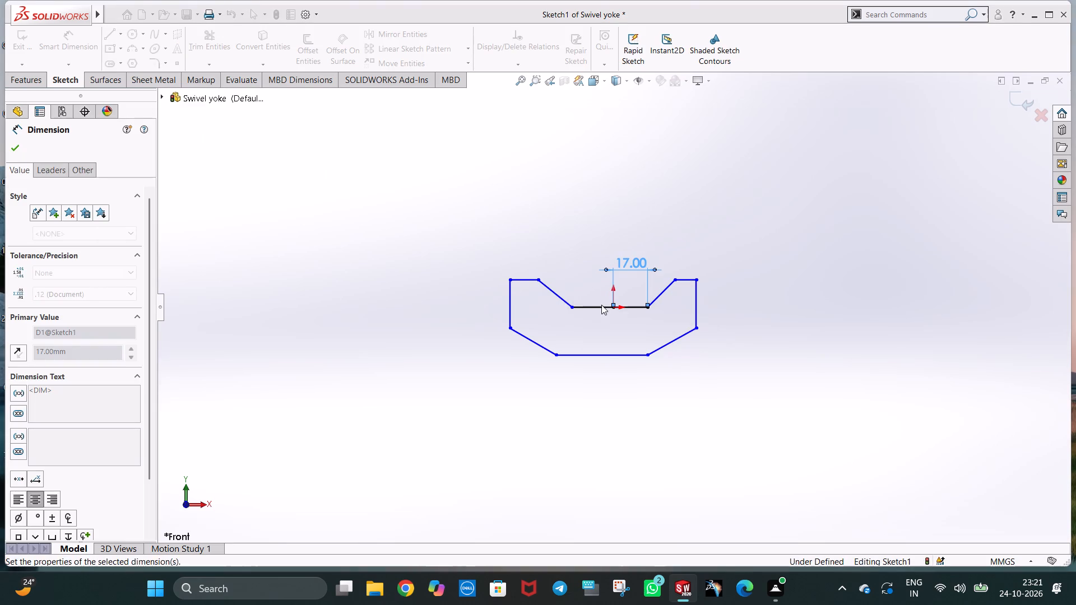
{"action": "left_click", "coordinate": [601, 305]}
{"action": "left_click", "coordinate": [590, 254]}
{"action": "type", "text": "17"}
{"action": "key", "text": "Return"}
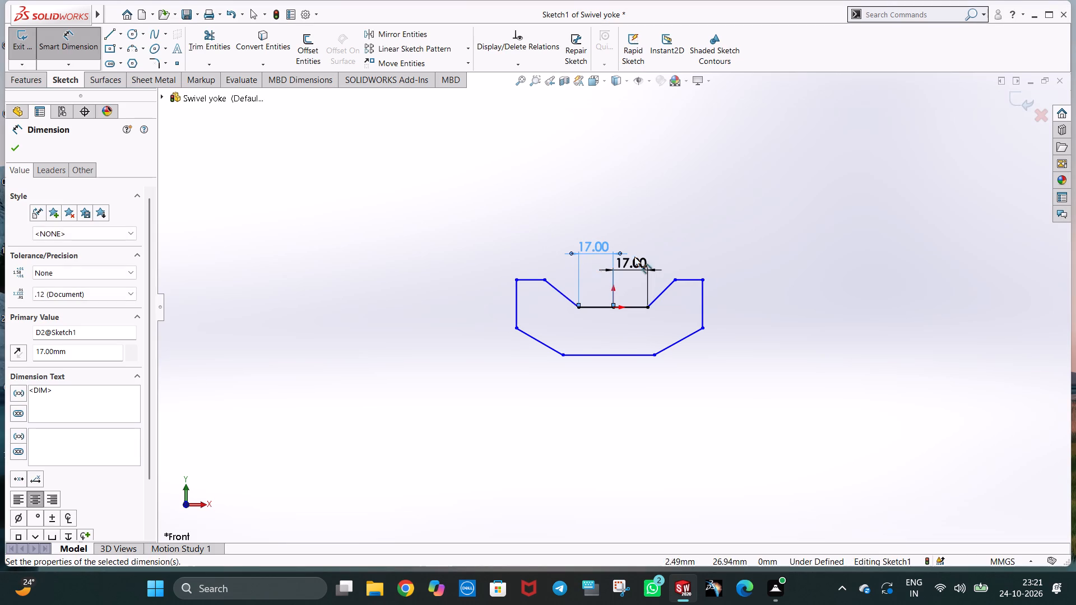
{"action": "left_click", "coordinate": [726, 258]}
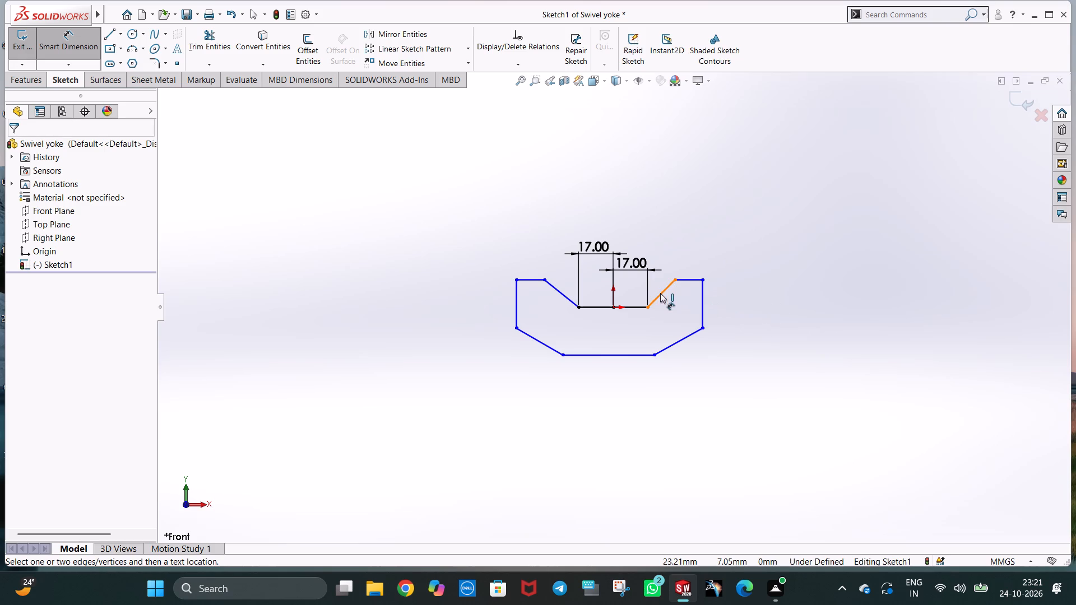
Dimension the vertical side line on the +X side at 31.5 mm from the origin.
{"action": "left_click", "coordinate": [614, 308]}
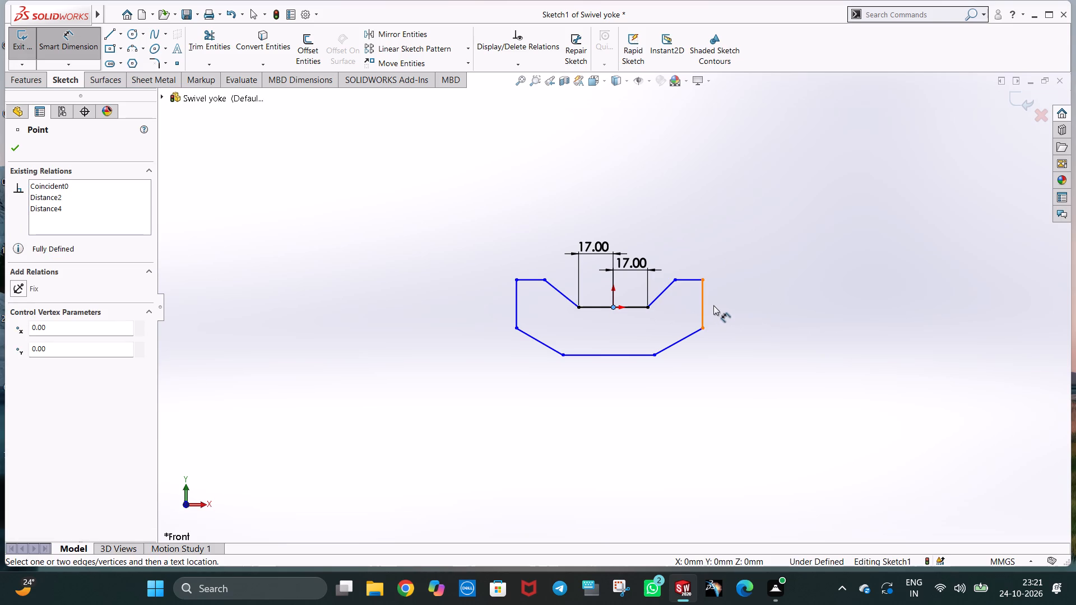
{"action": "left_click", "coordinate": [705, 304]}
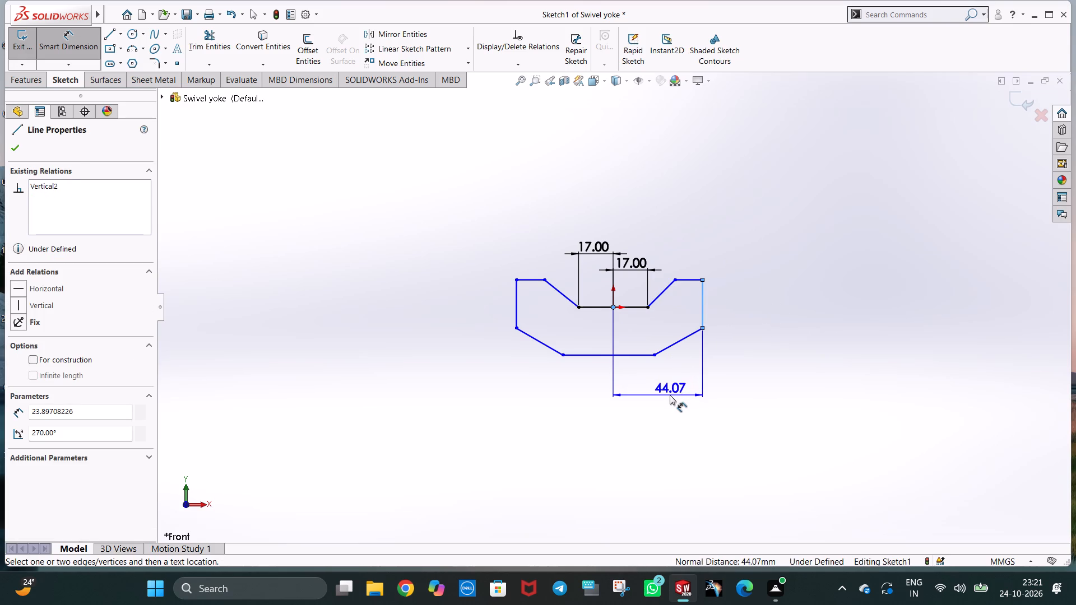
{"action": "left_click", "coordinate": [670, 395]}
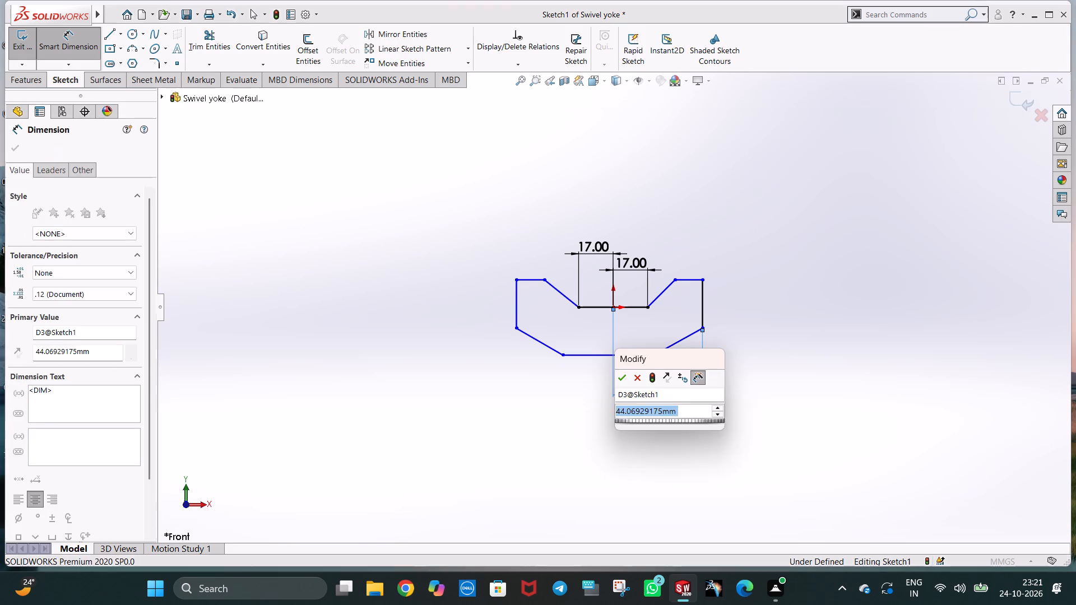
{"action": "type", "text": "31.5"}
{"action": "key", "text": "Return"}
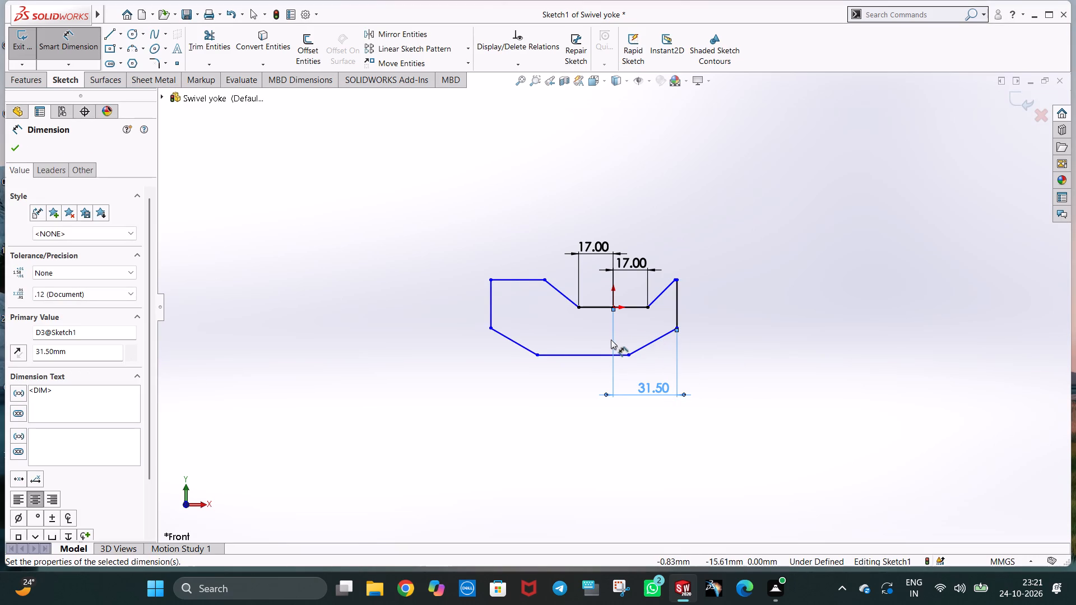
Dimension the vertical side line on the -X side at 31.5 mm from the origin and leave the dimension tool.
{"action": "scroll", "coordinate": [609, 340], "scroll_direction": "down", "scroll_amount": 4}
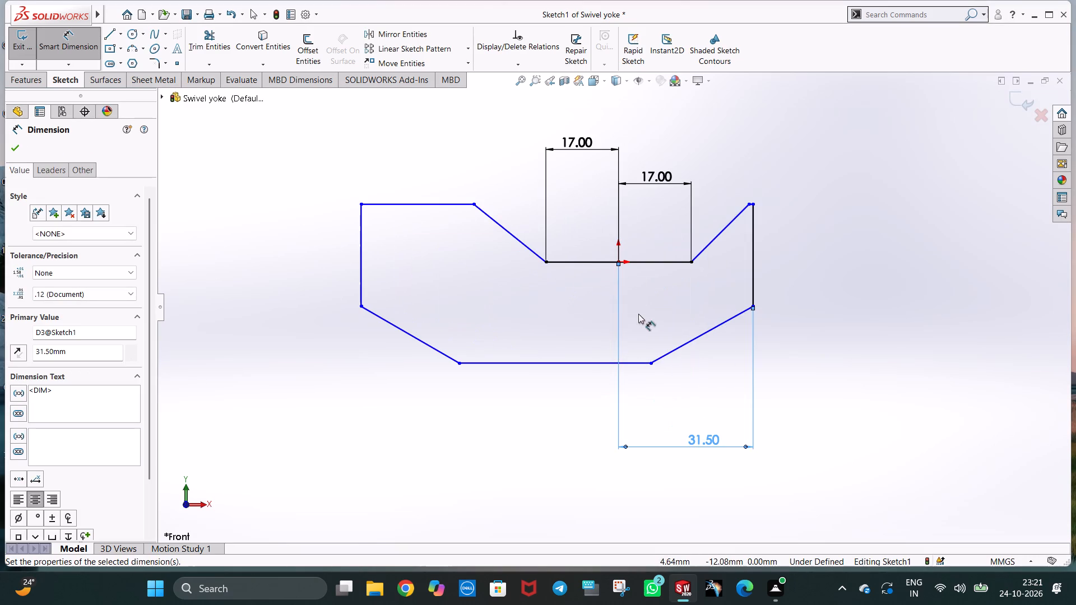
{"action": "left_click", "coordinate": [358, 257]}
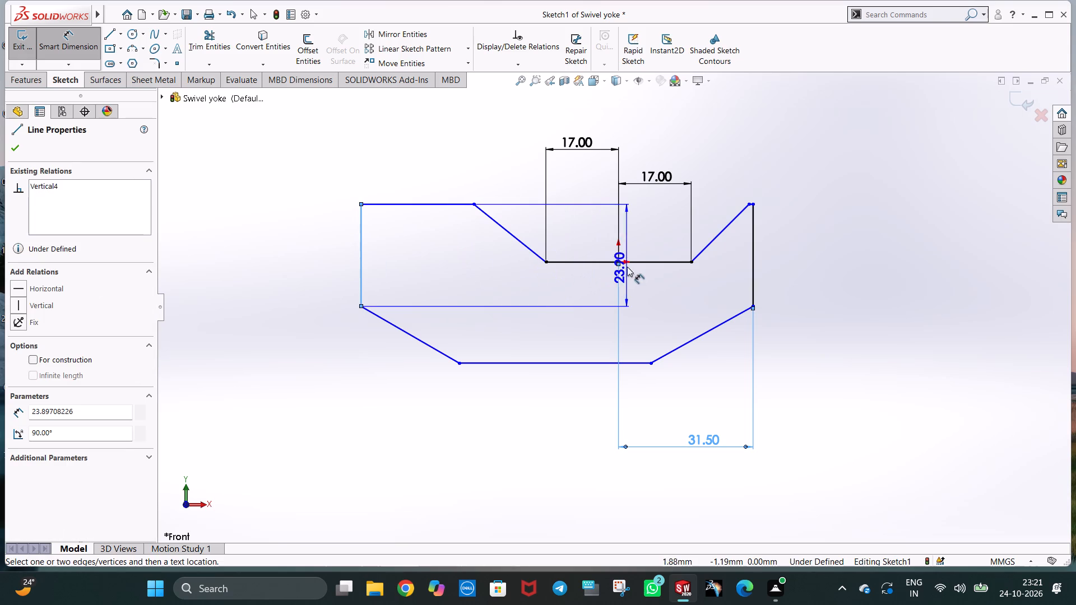
{"action": "left_click", "coordinate": [618, 262]}
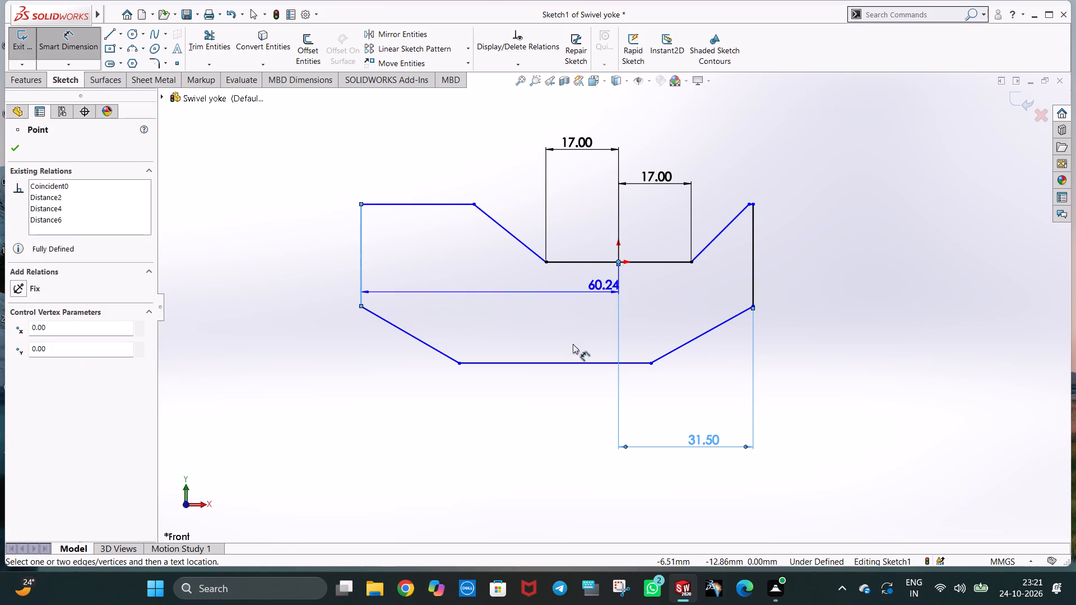
{"action": "left_click", "coordinate": [530, 413]}
{"action": "type", "text": "31.5"}
{"action": "key", "text": "Return"}
{"action": "key", "text": "grave"}
{"action": "left_click", "coordinate": [803, 280]}
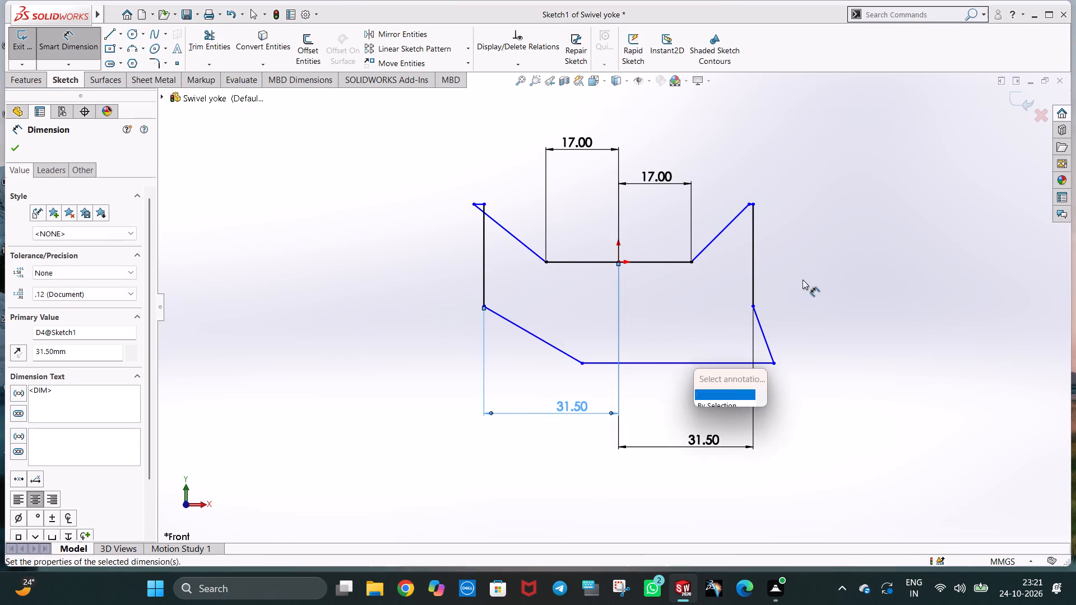
{"action": "key", "text": "Escape"}
{"action": "scroll", "coordinate": [591, 277], "scroll_direction": "down", "scroll_amount": 3}
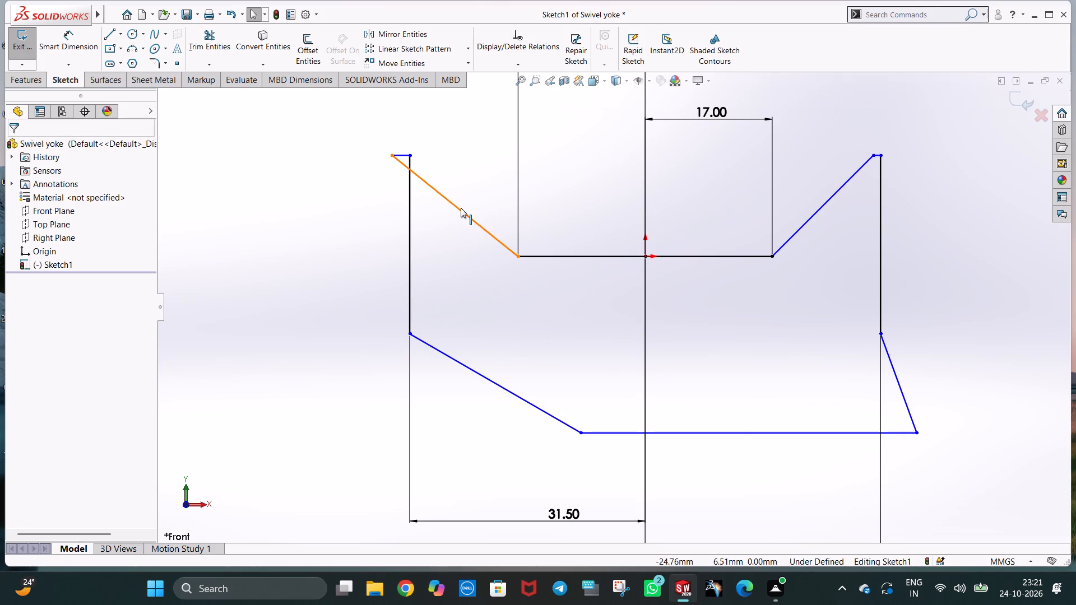
Delete the sloped notch wall on the -X side of the yoke outline.
{"action": "left_click", "coordinate": [461, 208]}
{"action": "key", "text": "Delete"}
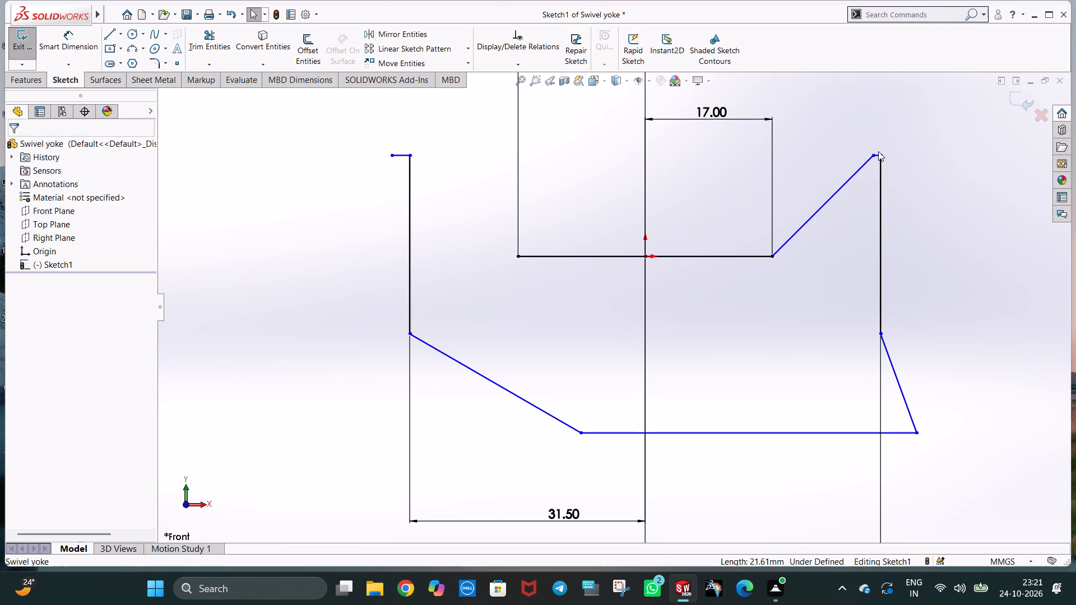
Delete both sloped lower corner lines and the flat base line of the yoke outline.
{"action": "scroll", "coordinate": [873, 175], "scroll_direction": "down", "scroll_amount": 2}
{"action": "scroll", "coordinate": [823, 230], "scroll_direction": "up", "scroll_amount": 1}
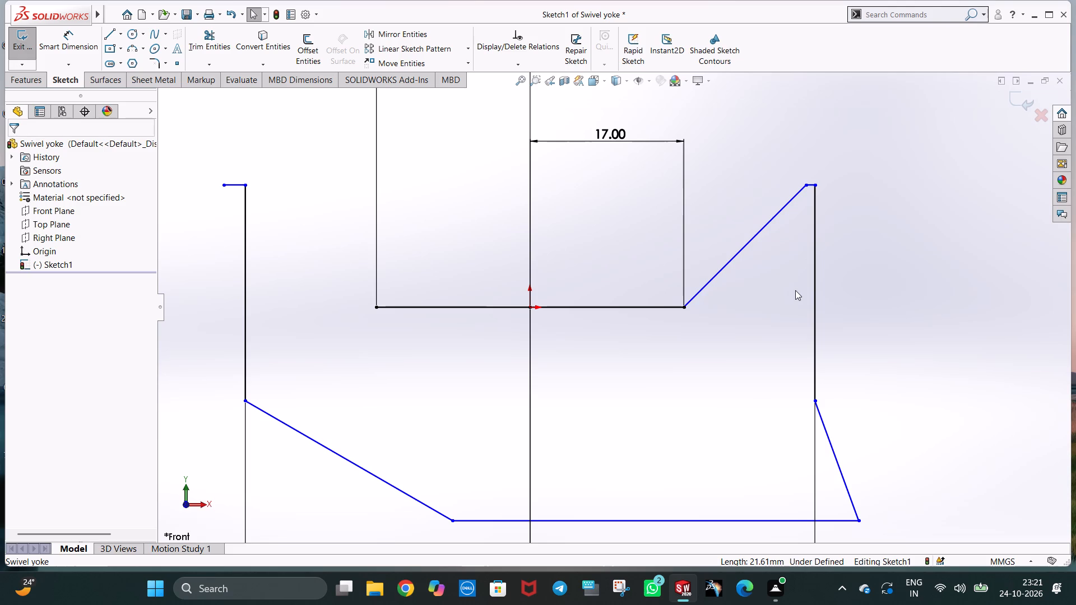
{"action": "scroll", "coordinate": [852, 299], "scroll_direction": "up", "scroll_amount": 1}
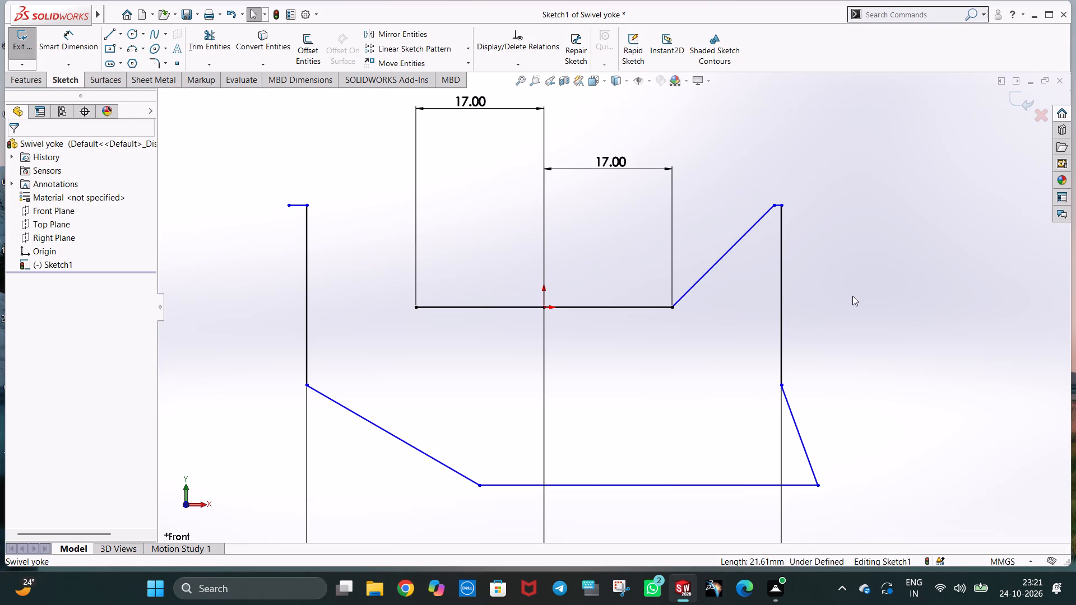
{"action": "scroll", "coordinate": [752, 286], "scroll_direction": "up", "scroll_amount": 2}
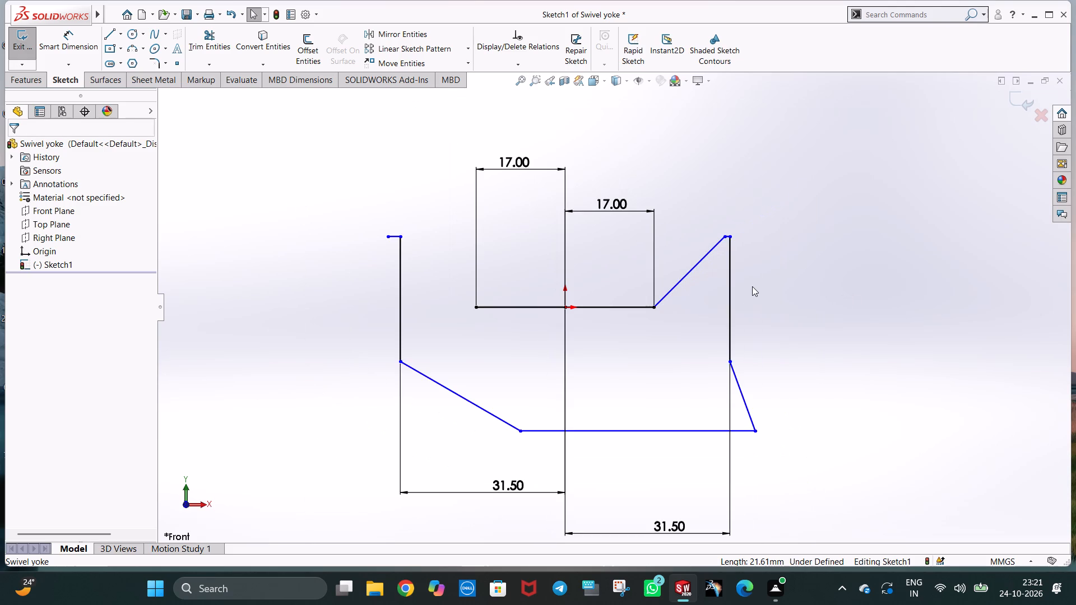
{"action": "left_click", "coordinate": [747, 406]}
{"action": "key", "text": "Delete"}
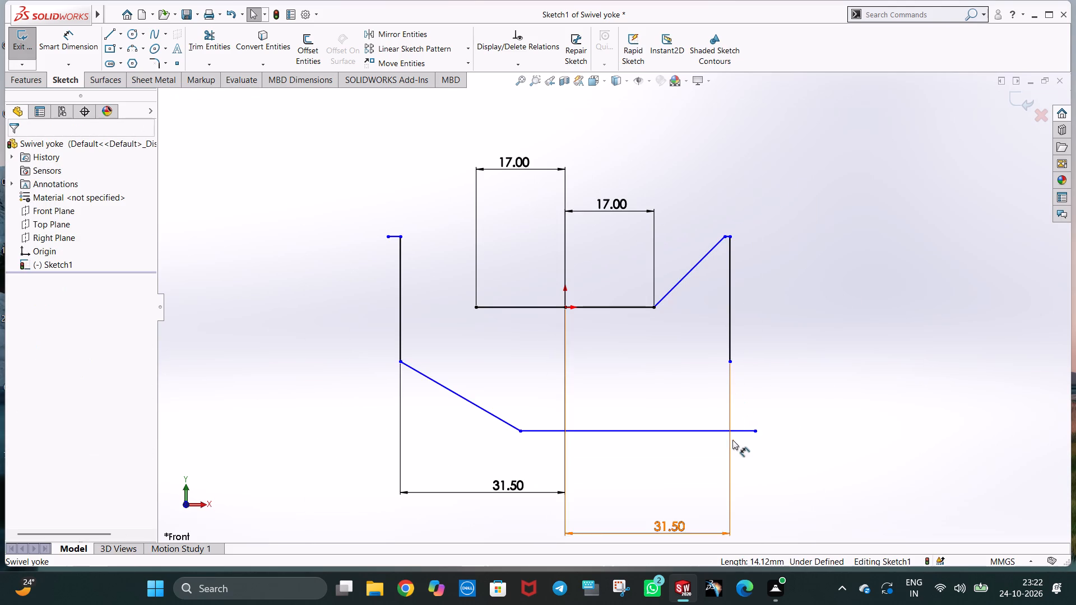
{"action": "left_click", "coordinate": [739, 432]}
{"action": "key", "text": "Delete"}
{"action": "left_click", "coordinate": [467, 402]}
{"action": "key", "text": "Delete"}
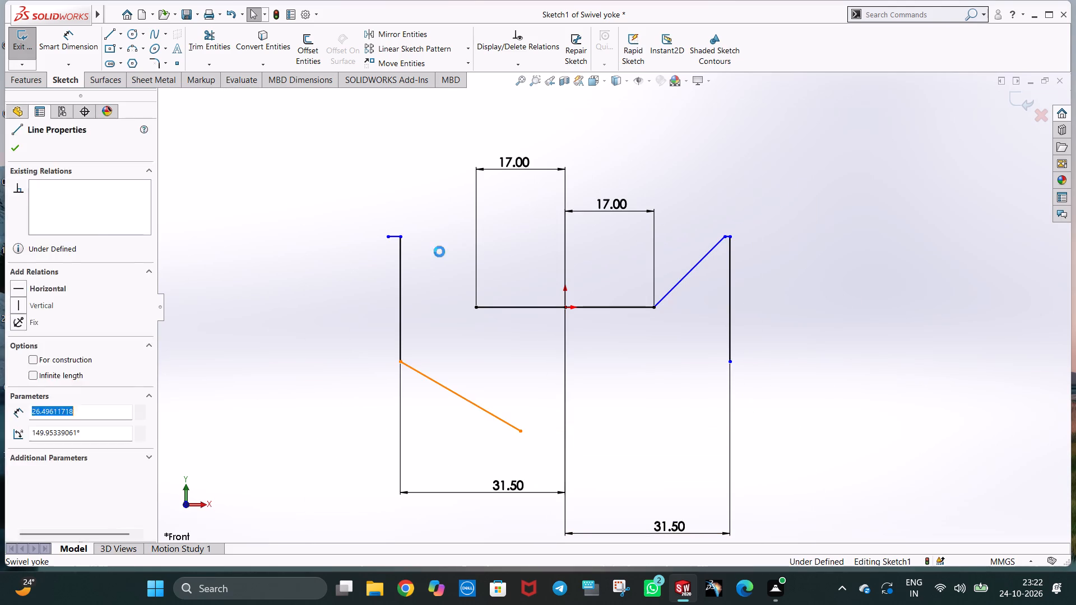
Delete the short flat top line above the -X vertical side.
{"action": "scroll", "coordinate": [388, 260], "scroll_direction": "down", "scroll_amount": 3}
{"action": "left_click", "coordinate": [437, 230]}
{"action": "left_click", "coordinate": [440, 225]}
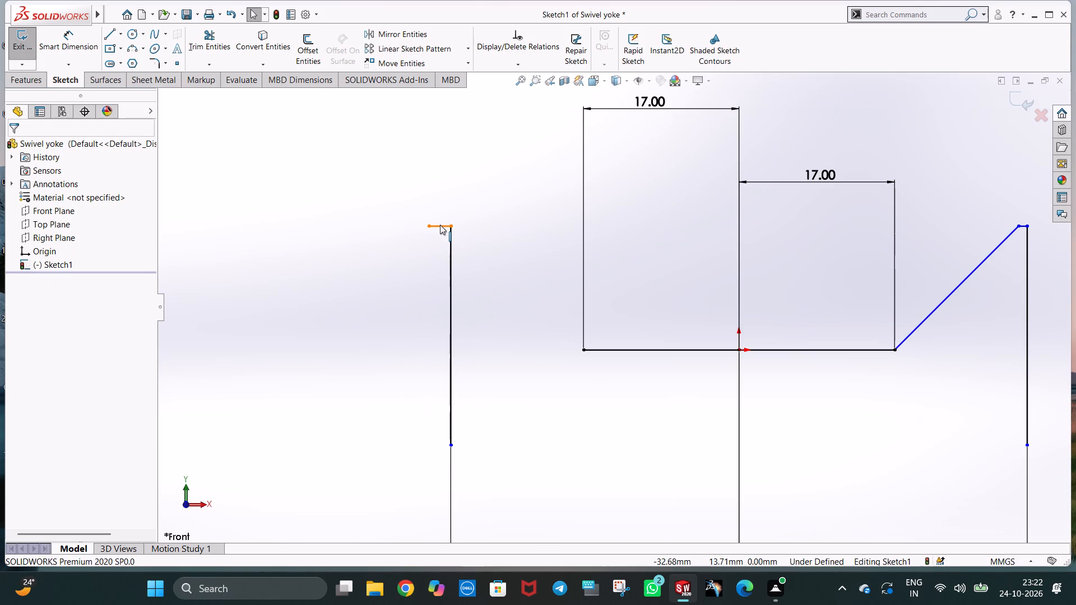
{"action": "key", "text": "Delete"}
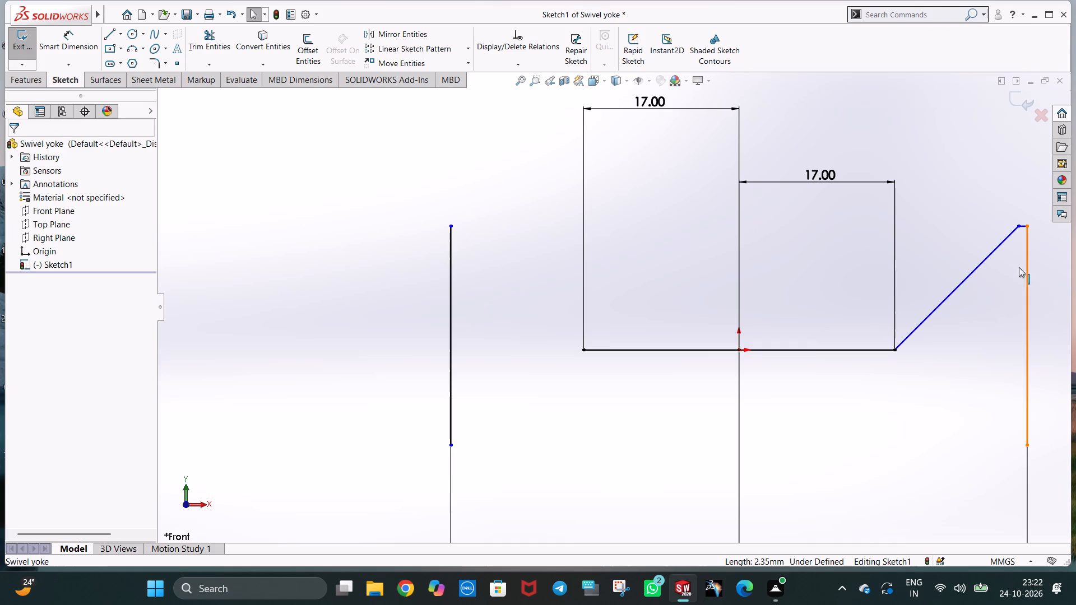
Dimension the flat top line on the +X side at 7.5 mm and leave the dimension tool.
{"action": "scroll", "coordinate": [753, 230], "scroll_direction": "up", "scroll_amount": 2}
{"action": "left_click", "coordinate": [85, 54]}
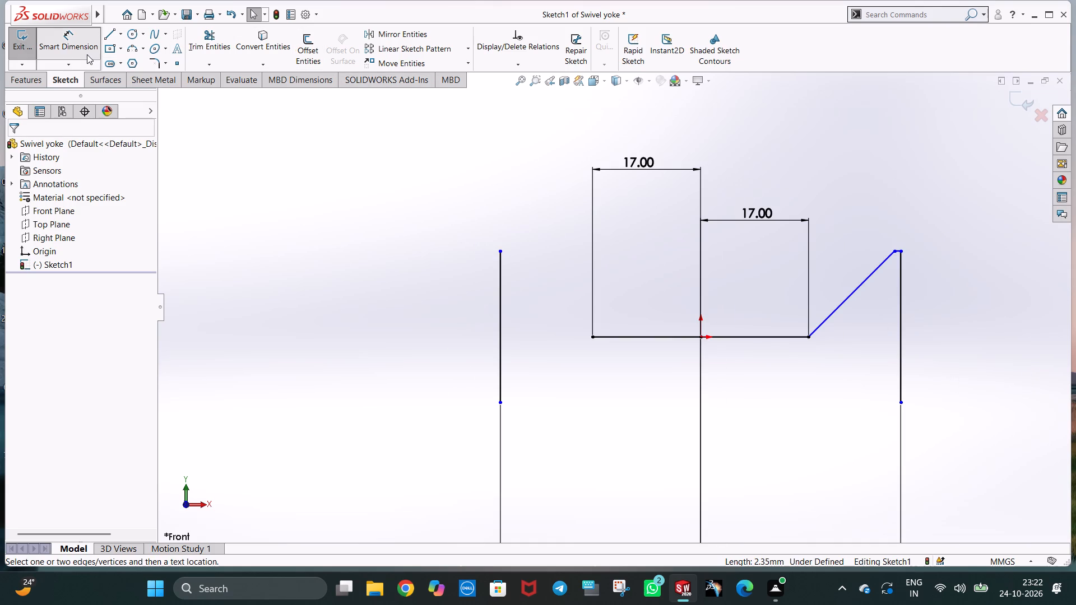
{"action": "scroll", "coordinate": [891, 247], "scroll_direction": "down", "scroll_amount": 2}
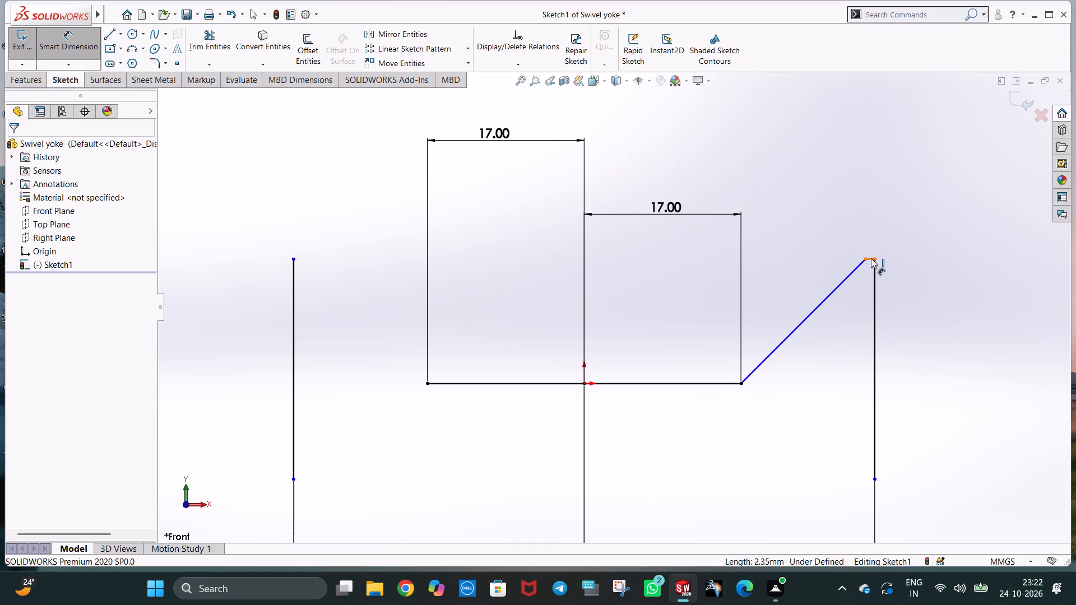
{"action": "left_click", "coordinate": [871, 258]}
{"action": "left_click", "coordinate": [862, 216]}
{"action": "type", "text": "7.5"}
{"action": "key", "text": "Return"}
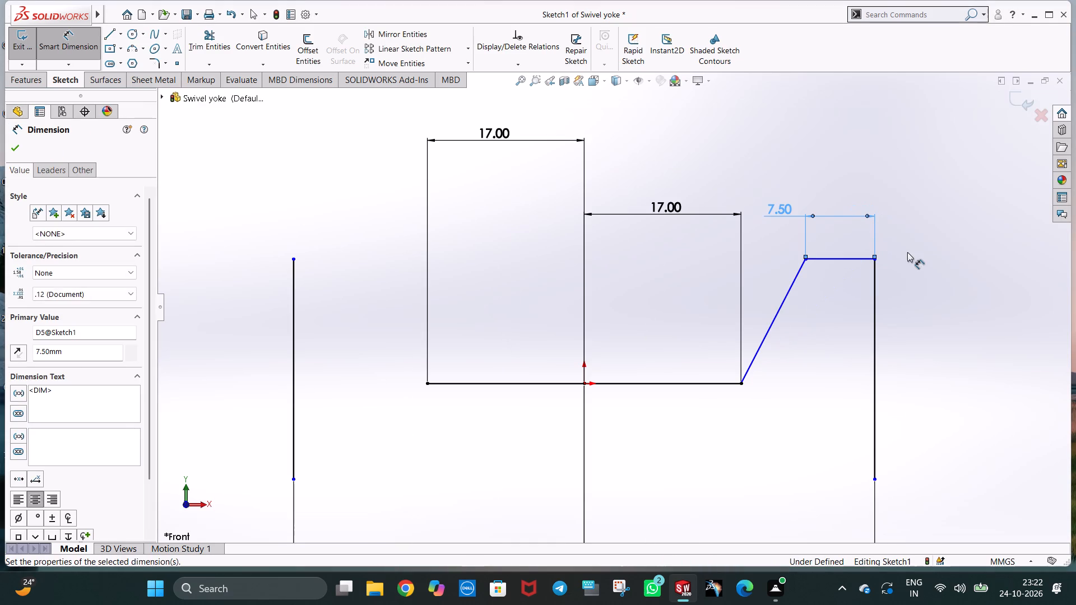
{"action": "left_click", "coordinate": [907, 252]}
{"action": "scroll", "coordinate": [817, 350], "scroll_direction": "up", "scroll_amount": 3}
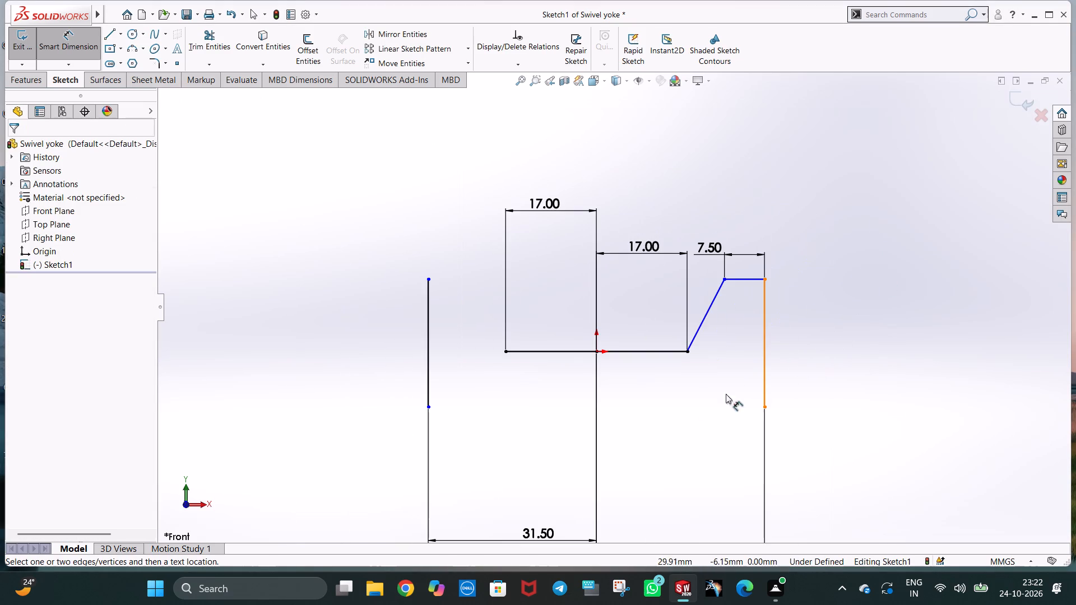
{"action": "key", "text": "Escape"}
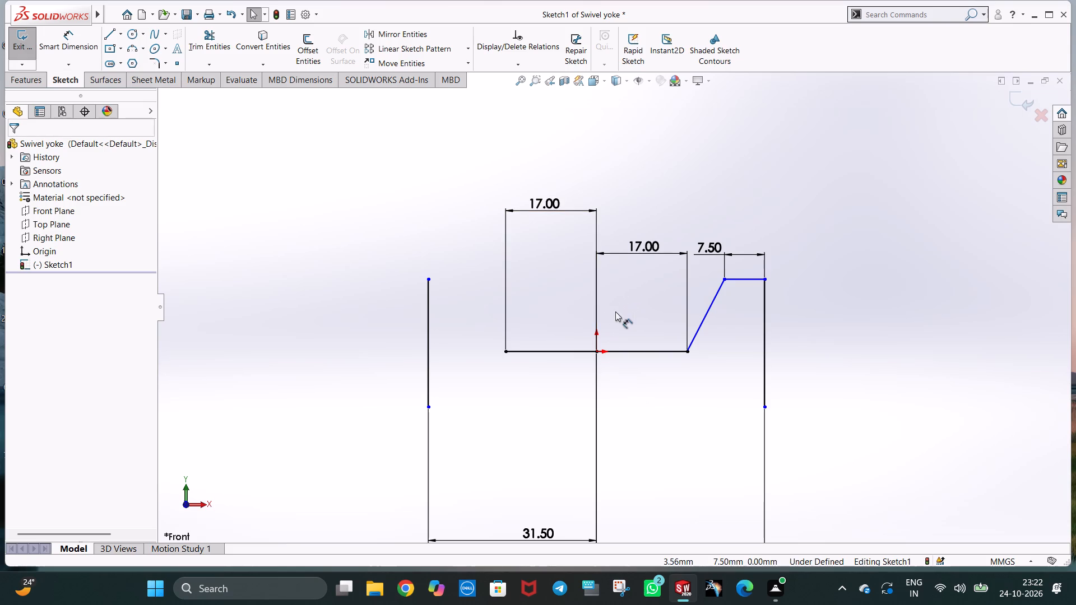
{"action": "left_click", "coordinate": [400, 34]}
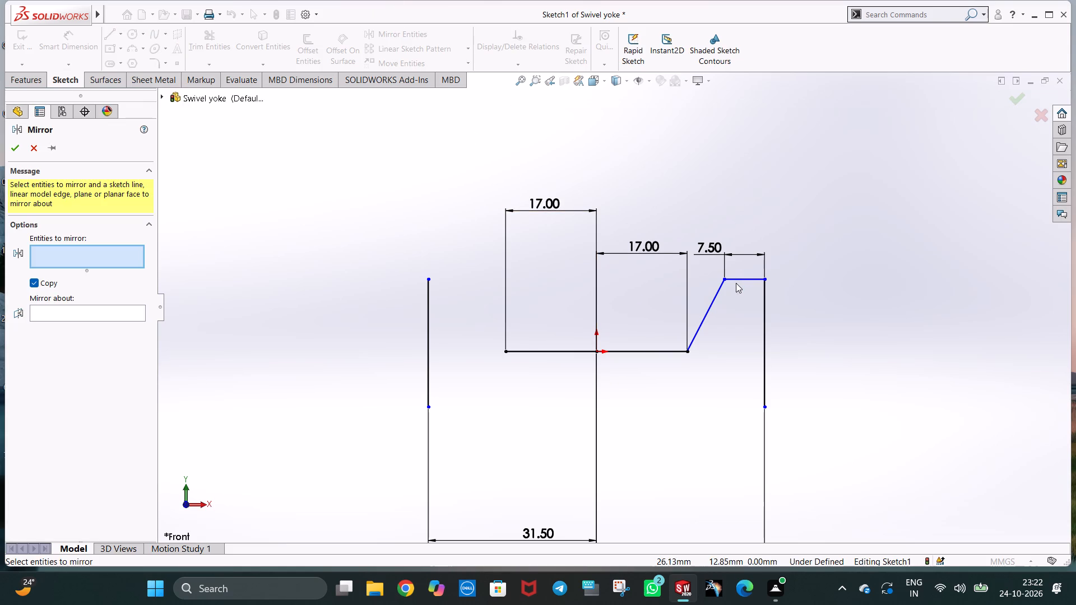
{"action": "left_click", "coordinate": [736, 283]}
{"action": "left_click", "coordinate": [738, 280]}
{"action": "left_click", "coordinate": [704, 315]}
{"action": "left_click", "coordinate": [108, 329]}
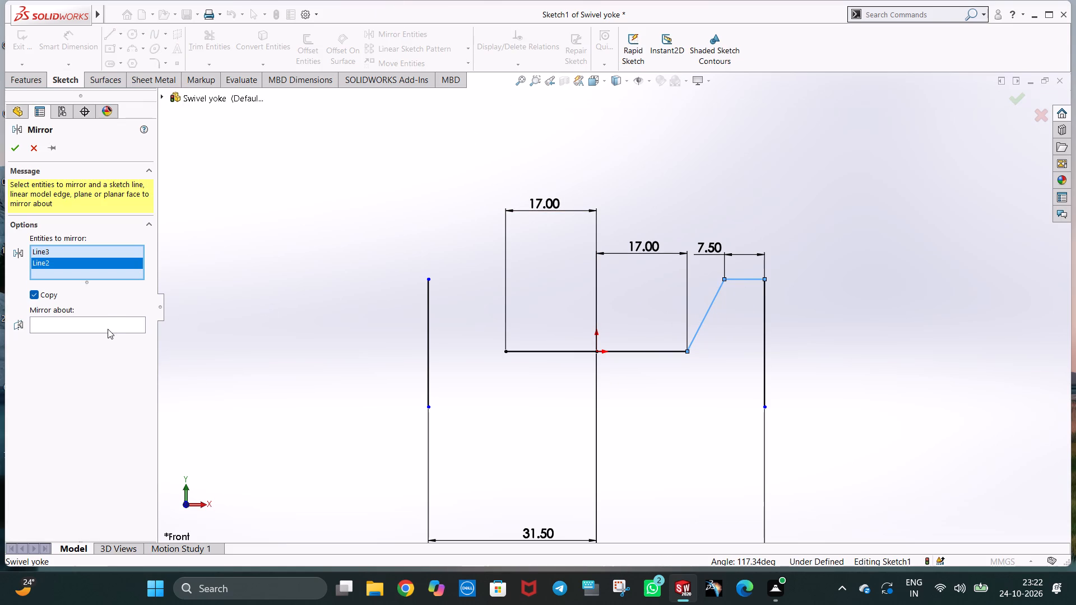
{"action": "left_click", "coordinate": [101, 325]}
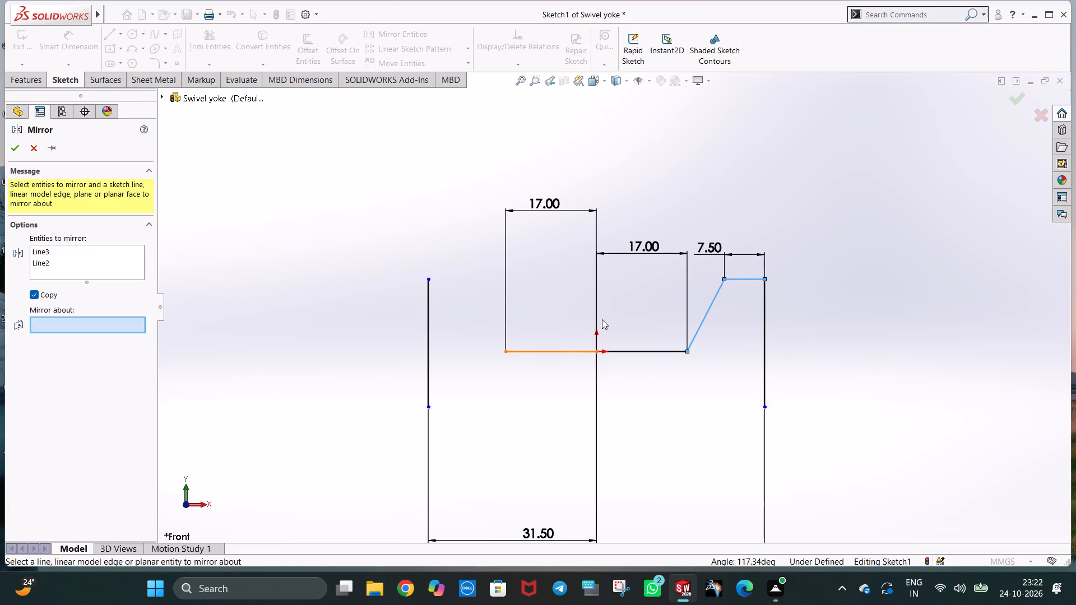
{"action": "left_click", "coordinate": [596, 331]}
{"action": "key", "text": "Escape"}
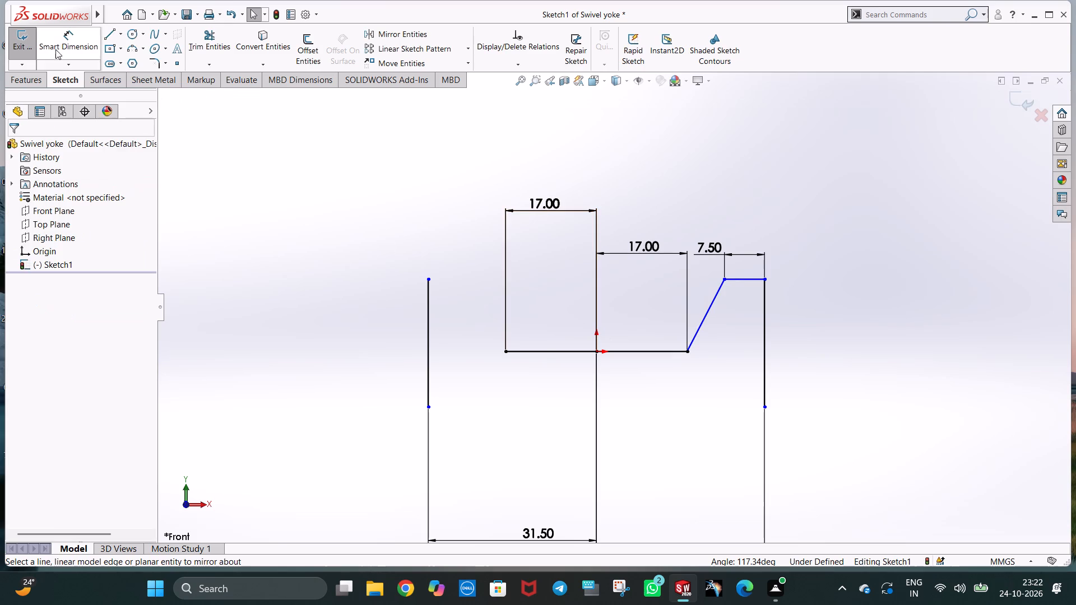
Sketch a vertical centerline about 32 mm long upward from the origin.
{"action": "left_click", "coordinate": [118, 39]}
{"action": "left_click", "coordinate": [142, 61]}
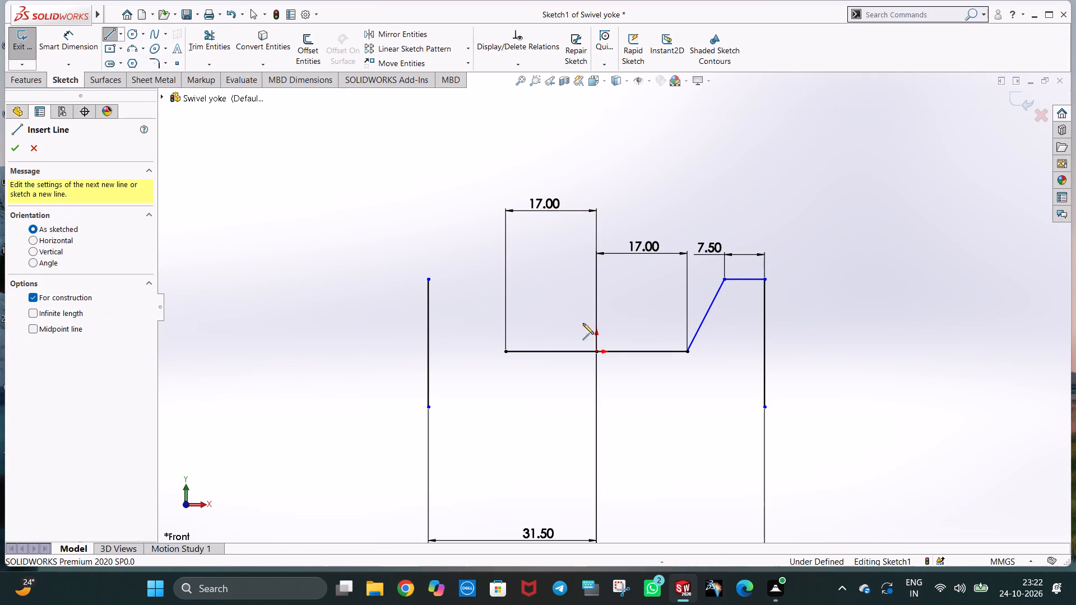
{"action": "left_click", "coordinate": [597, 351]}
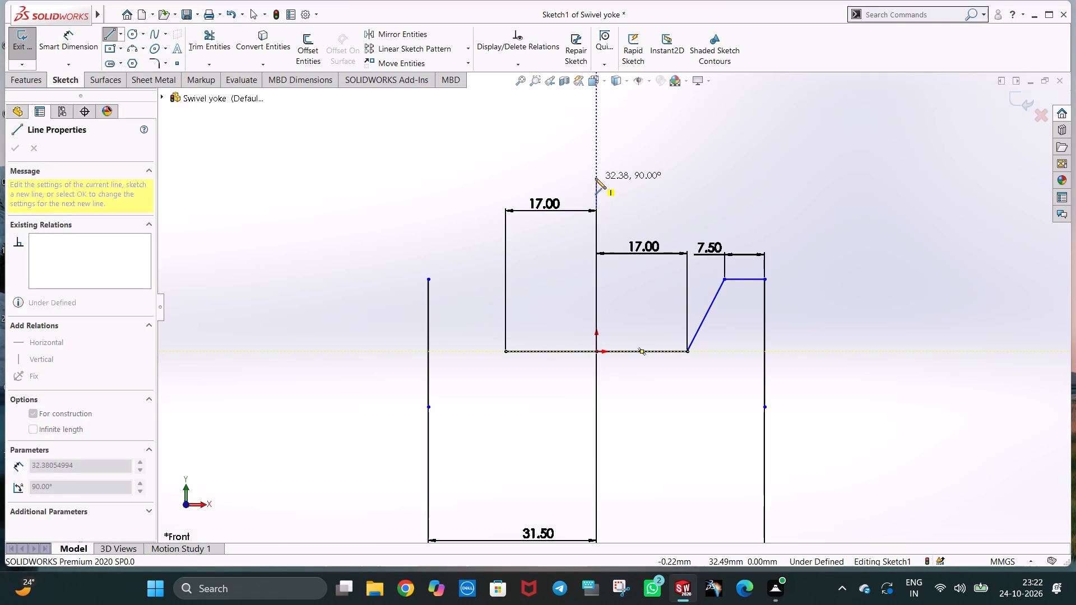
{"action": "left_click", "coordinate": [595, 178]}
{"action": "key", "text": "Escape"}
Mirror the +X flat top line and sloped notch wall about the vertical centerline, keeping the originals.
{"action": "left_click", "coordinate": [427, 30]}
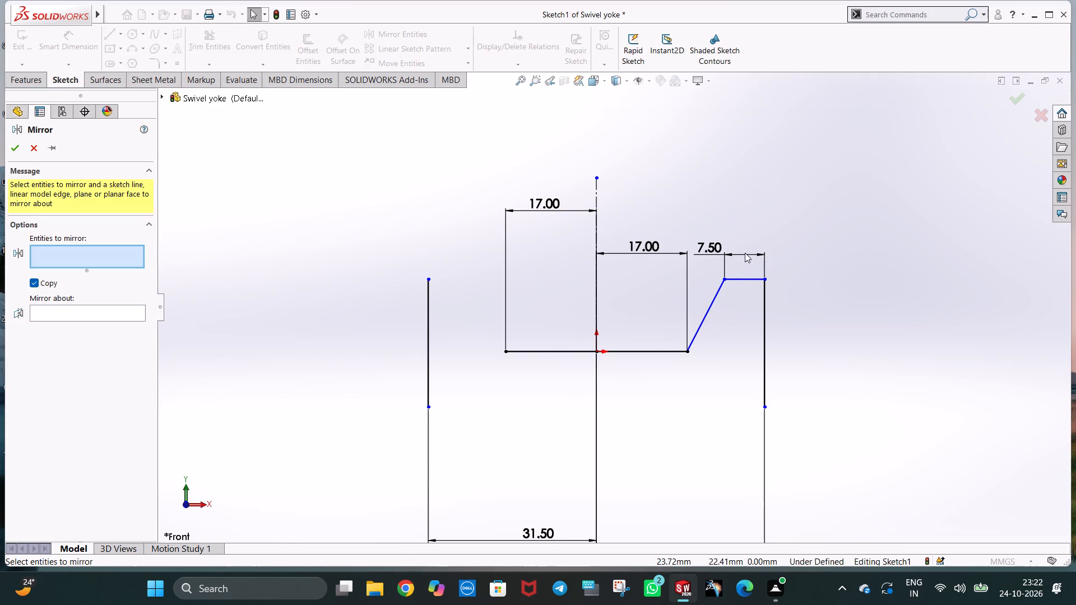
{"action": "left_click", "coordinate": [734, 280]}
{"action": "left_click", "coordinate": [712, 304]}
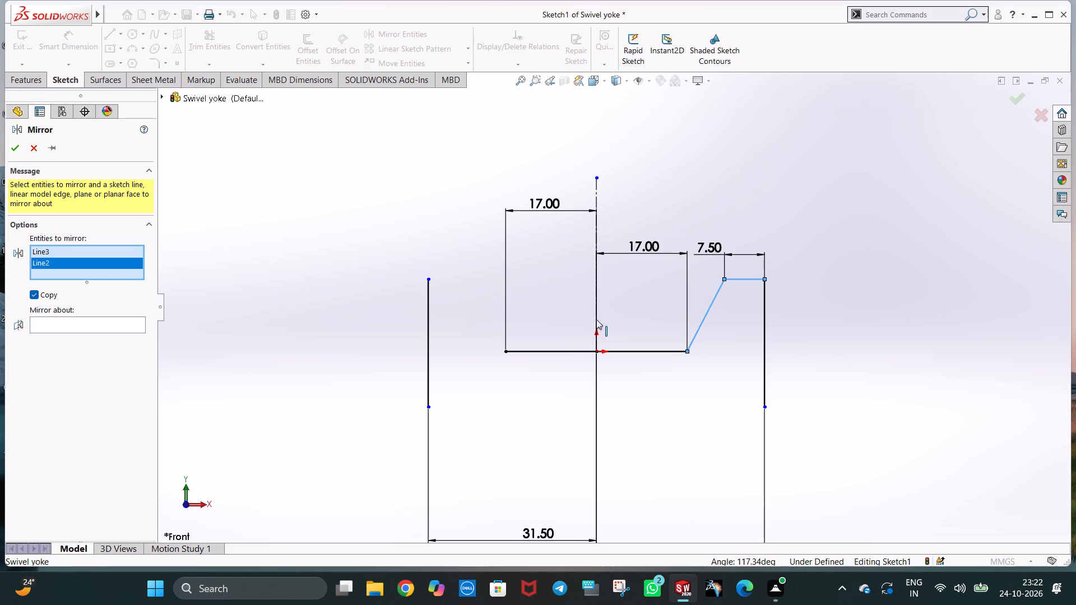
{"action": "left_click", "coordinate": [595, 298]}
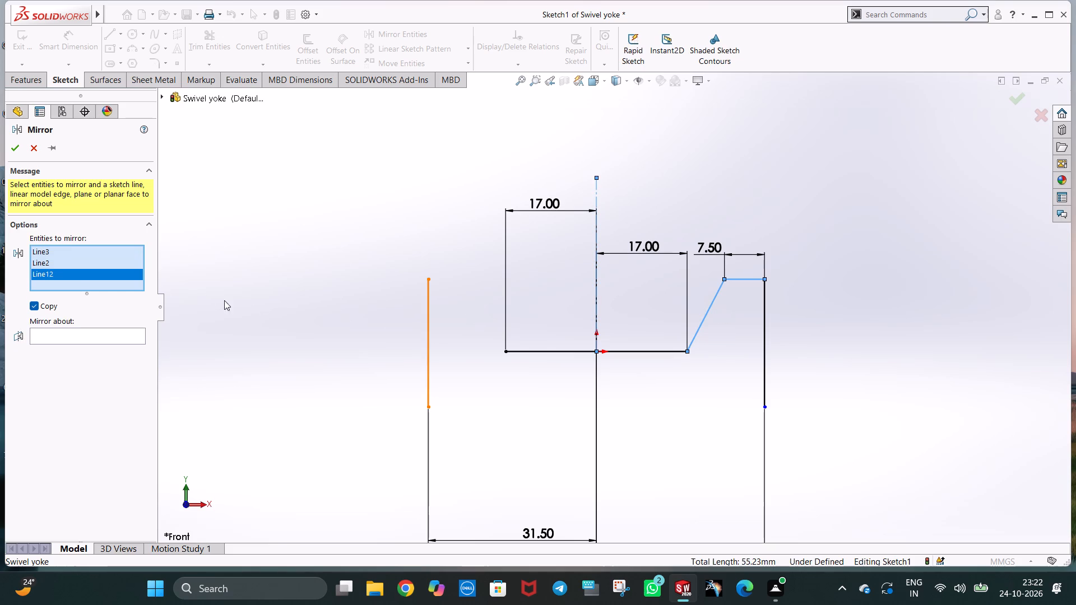
{"action": "right_click", "coordinate": [131, 279]}
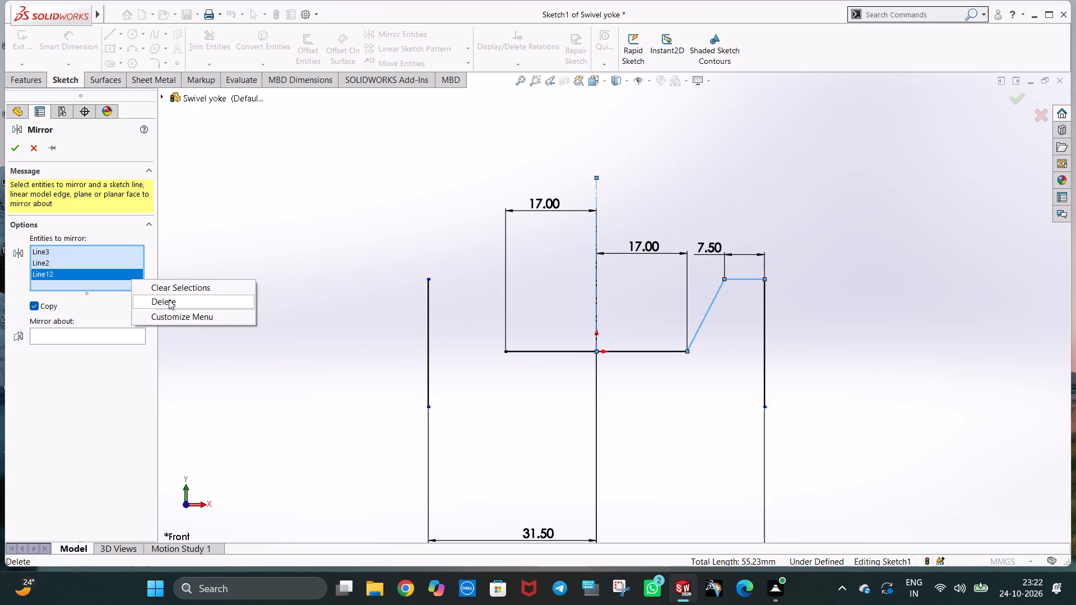
{"action": "left_click", "coordinate": [169, 300]}
{"action": "left_click", "coordinate": [97, 325]}
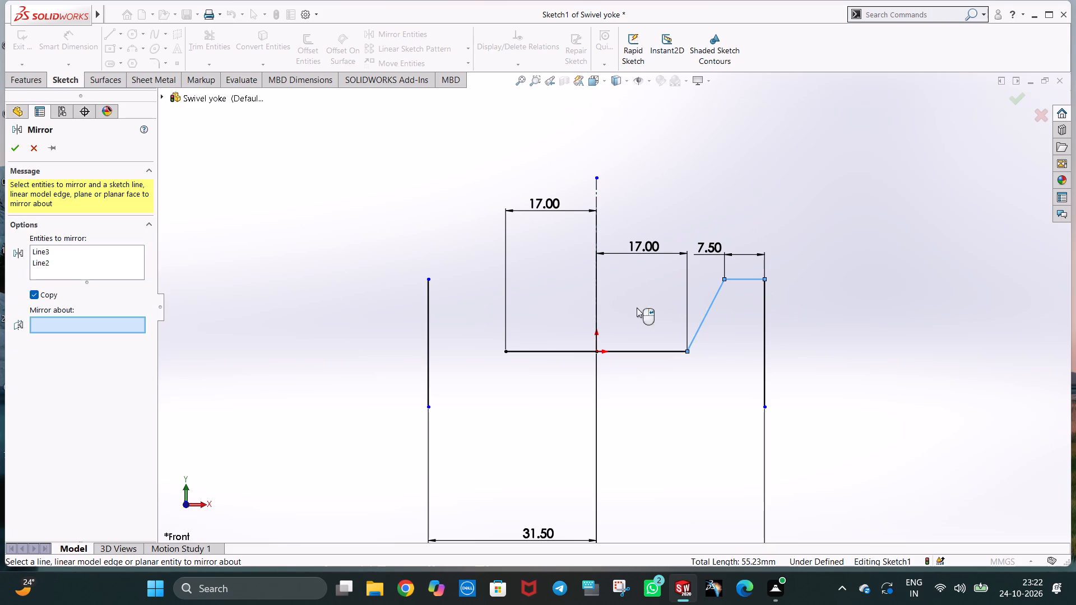
{"action": "left_click", "coordinate": [596, 291]}
{"action": "right_click", "coordinate": [596, 291]}
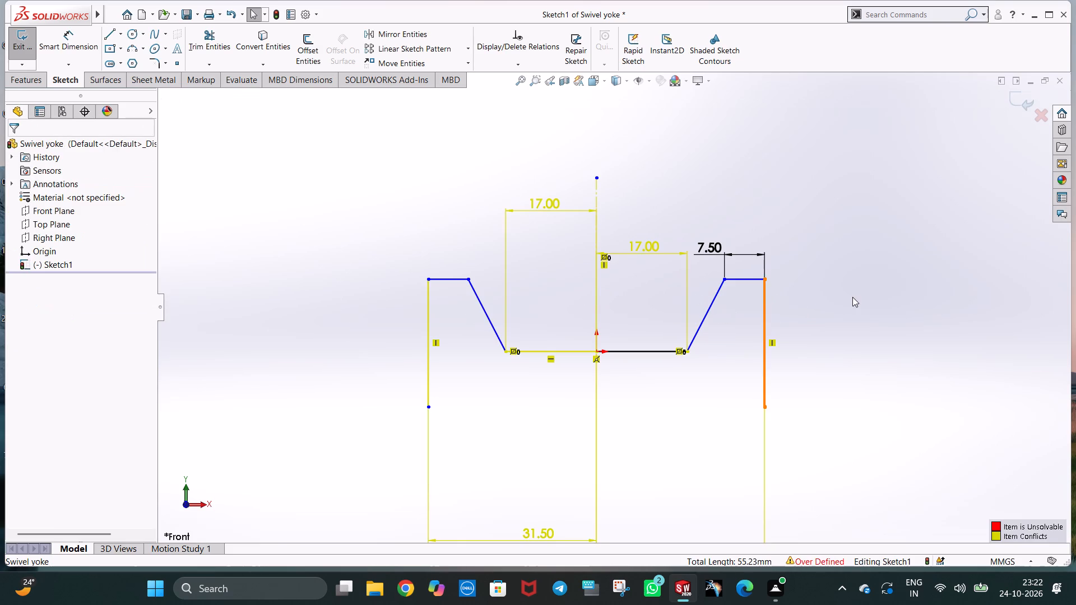
{"action": "left_click", "coordinate": [852, 297]}
Delete the 17 mm notch floor dimension and the 31.5 mm side dimension on the +X side.
{"action": "scroll", "coordinate": [755, 387], "scroll_direction": "up", "scroll_amount": 3}
{"action": "scroll", "coordinate": [664, 434], "scroll_direction": "down", "scroll_amount": 1}
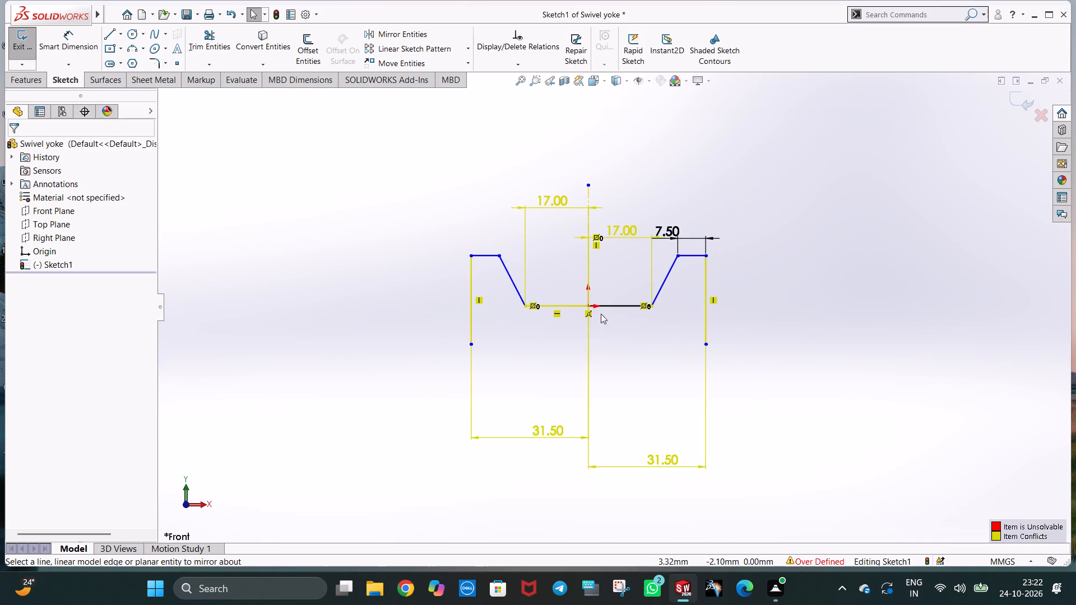
{"action": "left_click", "coordinate": [627, 239]}
{"action": "key", "text": "Delete"}
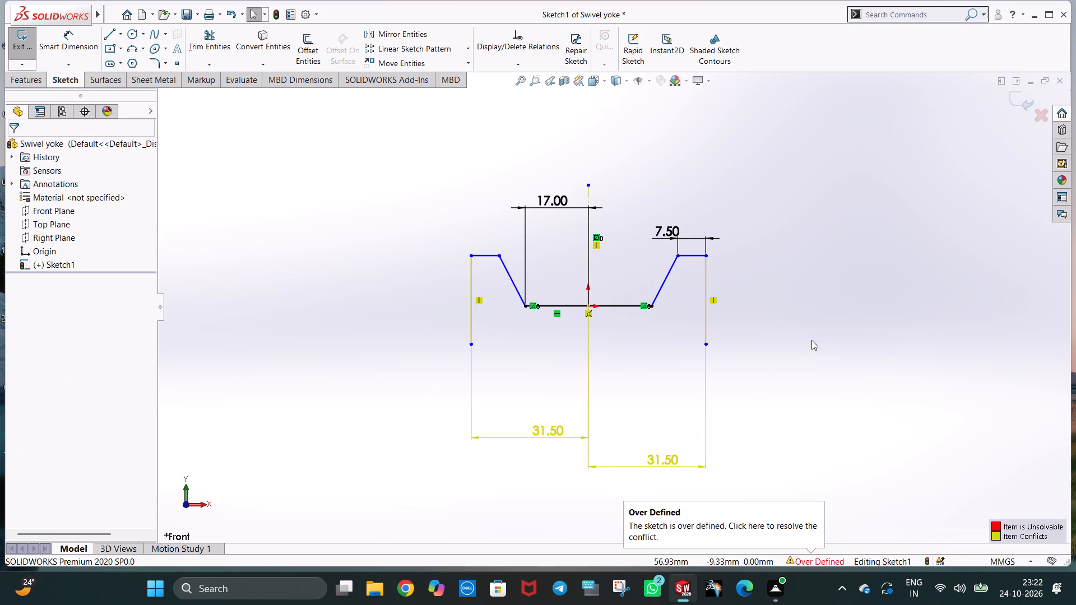
{"action": "left_click", "coordinate": [829, 336]}
{"action": "left_click", "coordinate": [661, 463]}
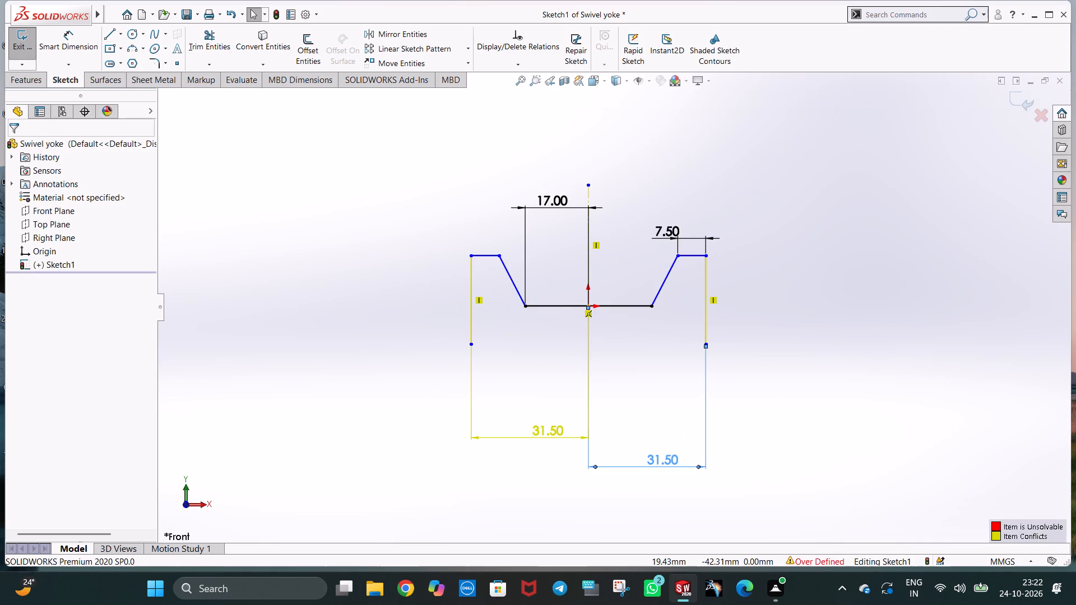
{"action": "key", "text": "Delete"}
{"action": "left_click", "coordinate": [780, 378]}
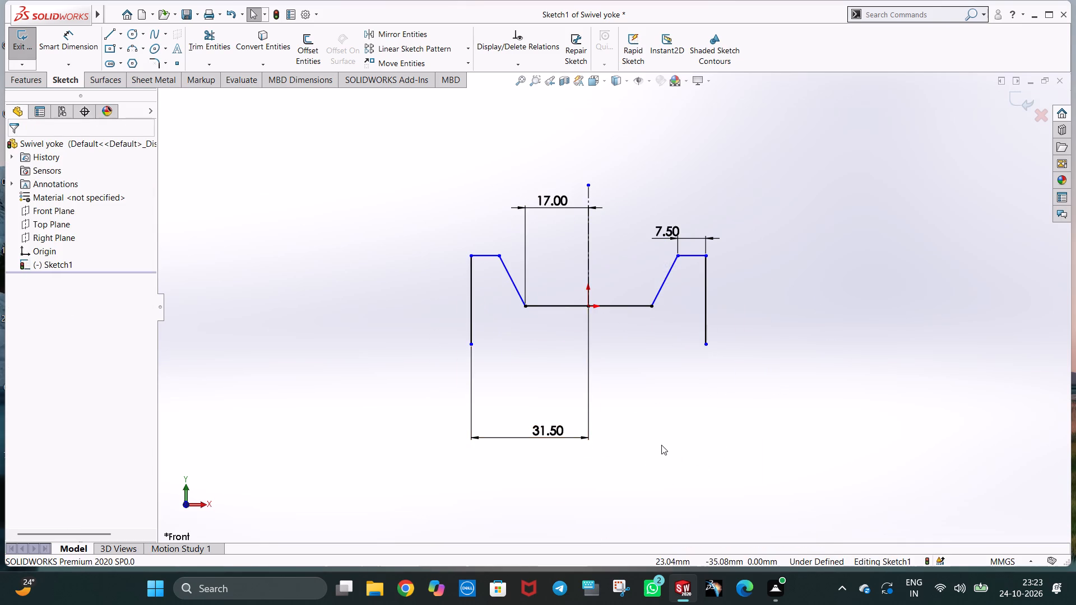
Dimension the length of the vertical side lines on the -X and +X sides at 10 mm each.
{"action": "scroll", "coordinate": [662, 434], "scroll_direction": "down", "scroll_amount": 2}
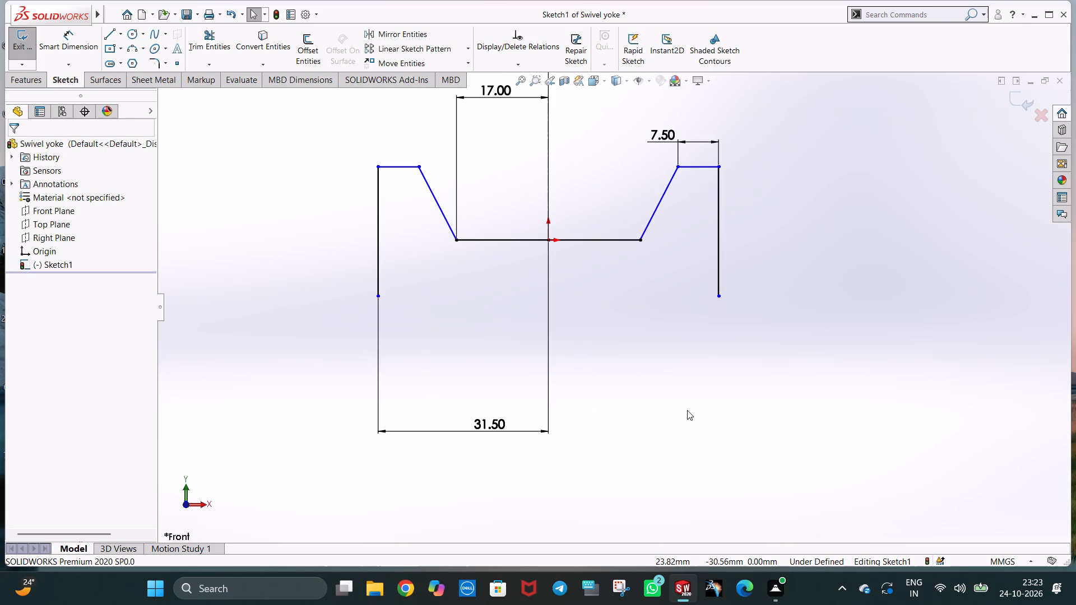
{"action": "left_click", "coordinate": [77, 50]}
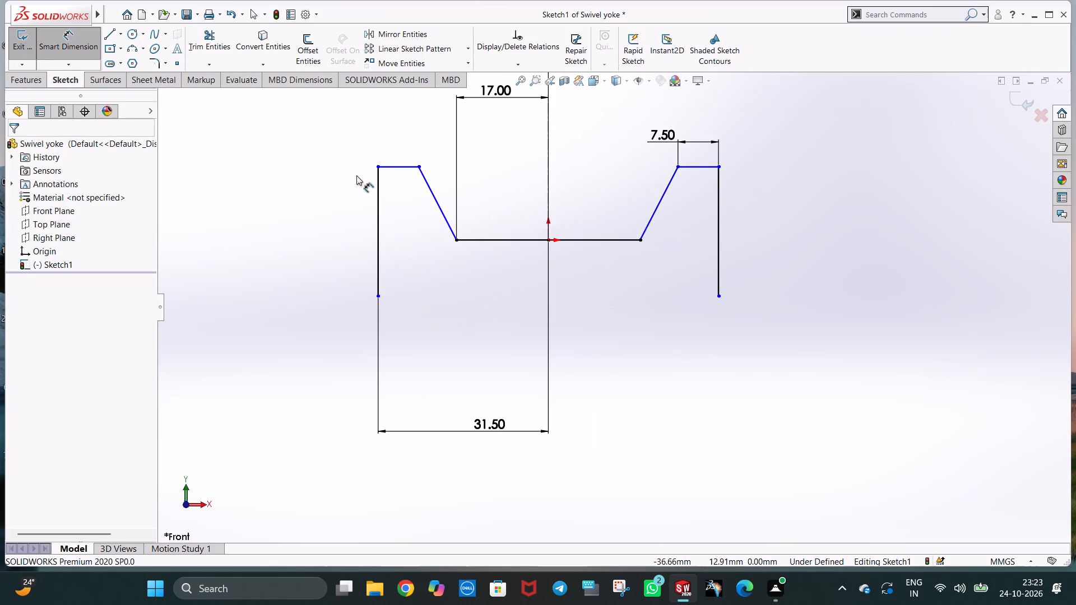
{"action": "left_click", "coordinate": [377, 189]}
{"action": "left_click", "coordinate": [342, 198]}
{"action": "type", "text": "10"}
{"action": "key", "text": "Return"}
{"action": "left_click", "coordinate": [719, 229]}
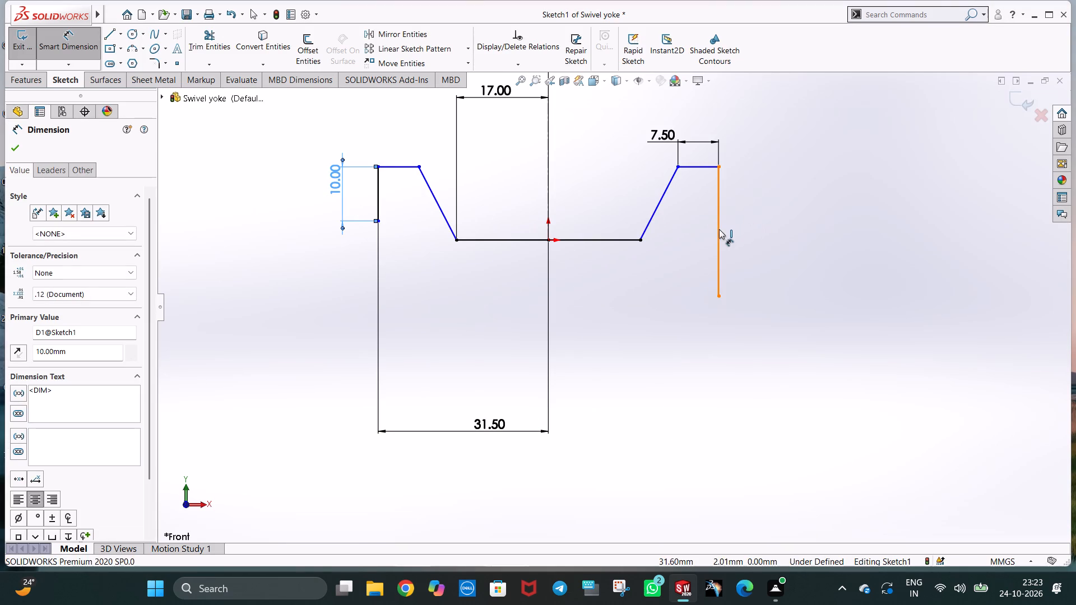
{"action": "left_click", "coordinate": [755, 221]}
{"action": "type", "text": "10"}
{"action": "key", "text": "Return"}
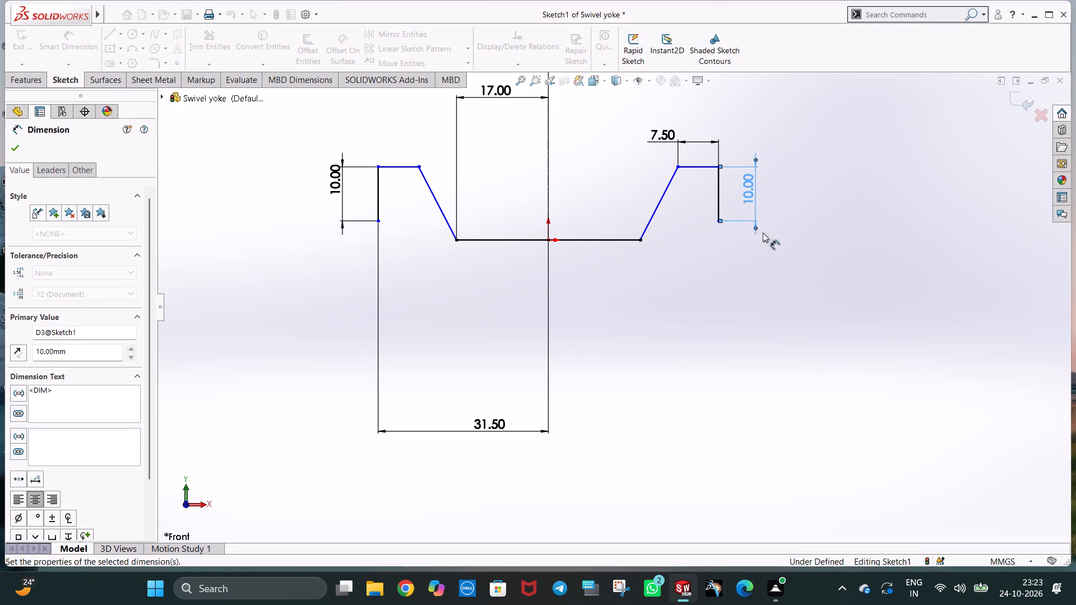
{"action": "left_click", "coordinate": [783, 252]}
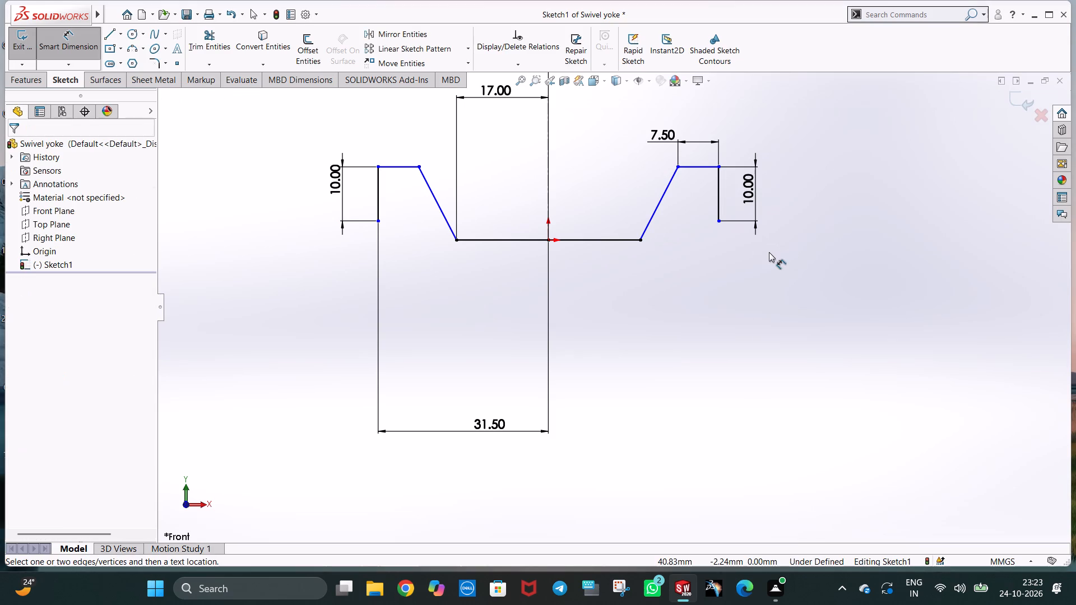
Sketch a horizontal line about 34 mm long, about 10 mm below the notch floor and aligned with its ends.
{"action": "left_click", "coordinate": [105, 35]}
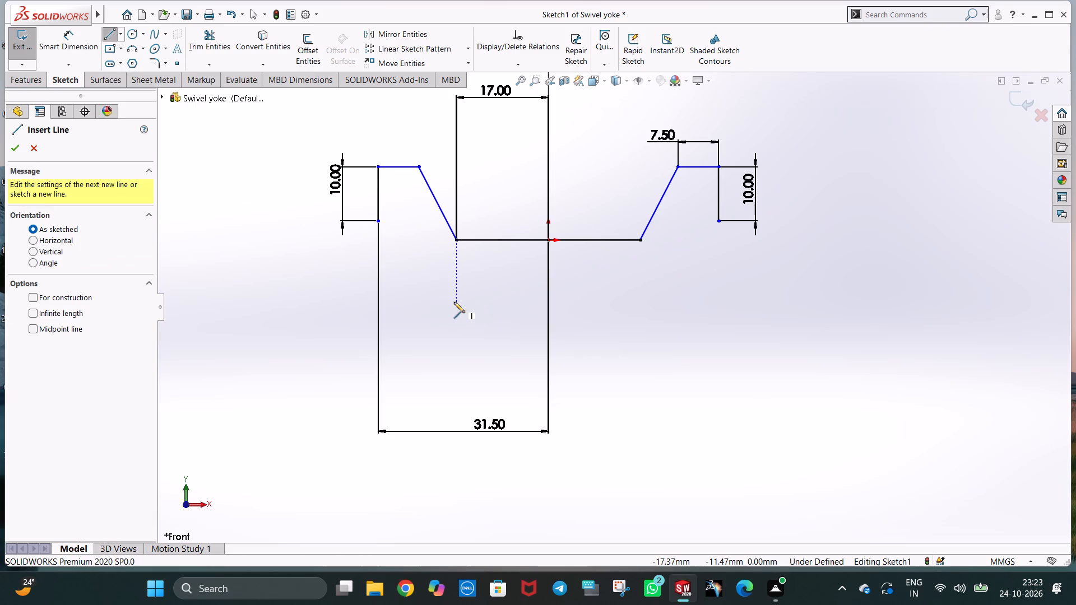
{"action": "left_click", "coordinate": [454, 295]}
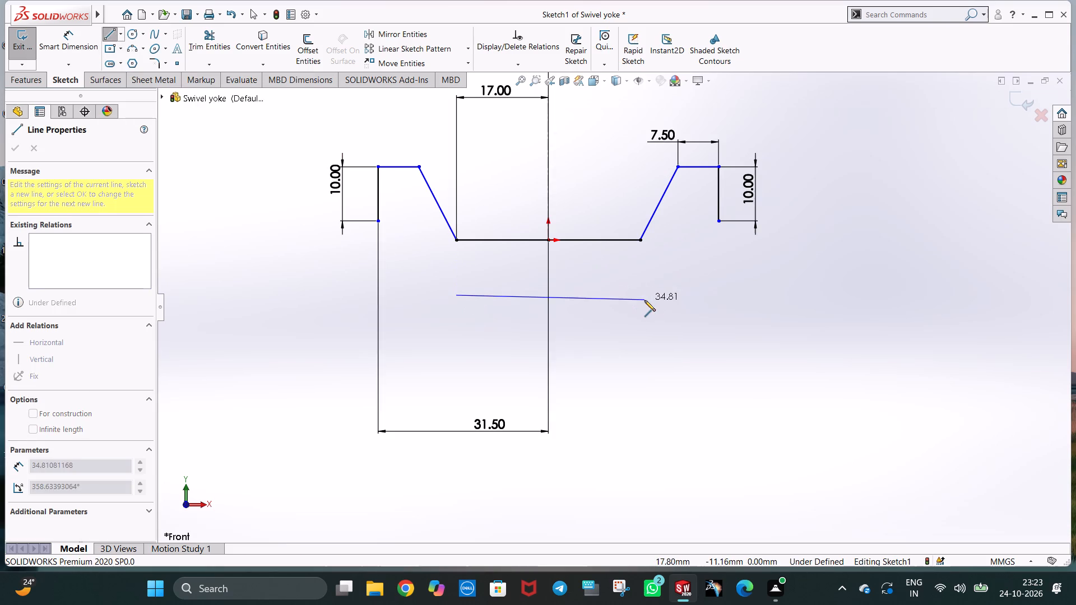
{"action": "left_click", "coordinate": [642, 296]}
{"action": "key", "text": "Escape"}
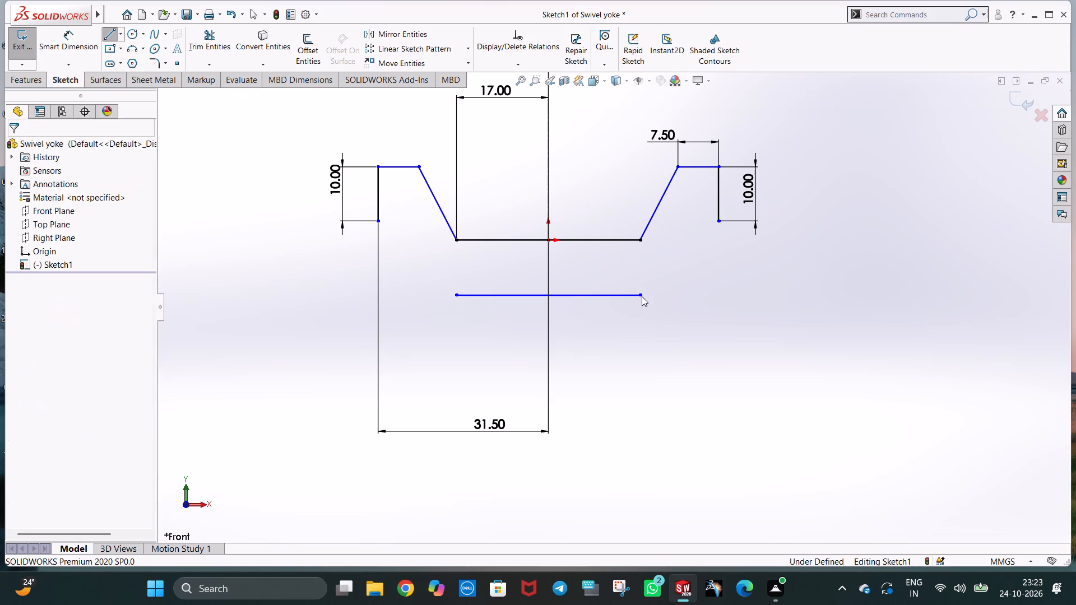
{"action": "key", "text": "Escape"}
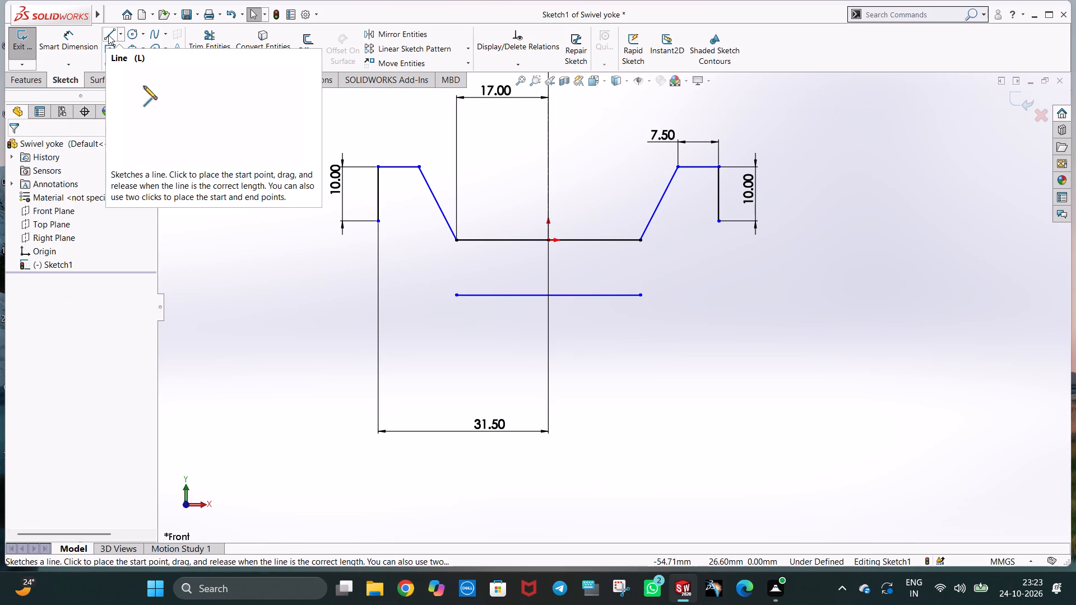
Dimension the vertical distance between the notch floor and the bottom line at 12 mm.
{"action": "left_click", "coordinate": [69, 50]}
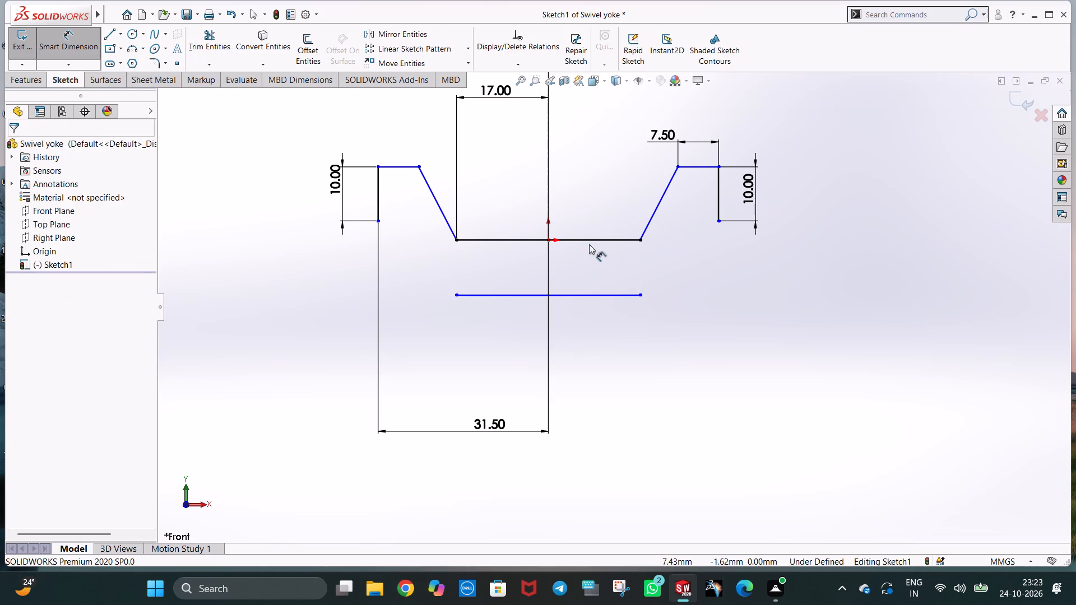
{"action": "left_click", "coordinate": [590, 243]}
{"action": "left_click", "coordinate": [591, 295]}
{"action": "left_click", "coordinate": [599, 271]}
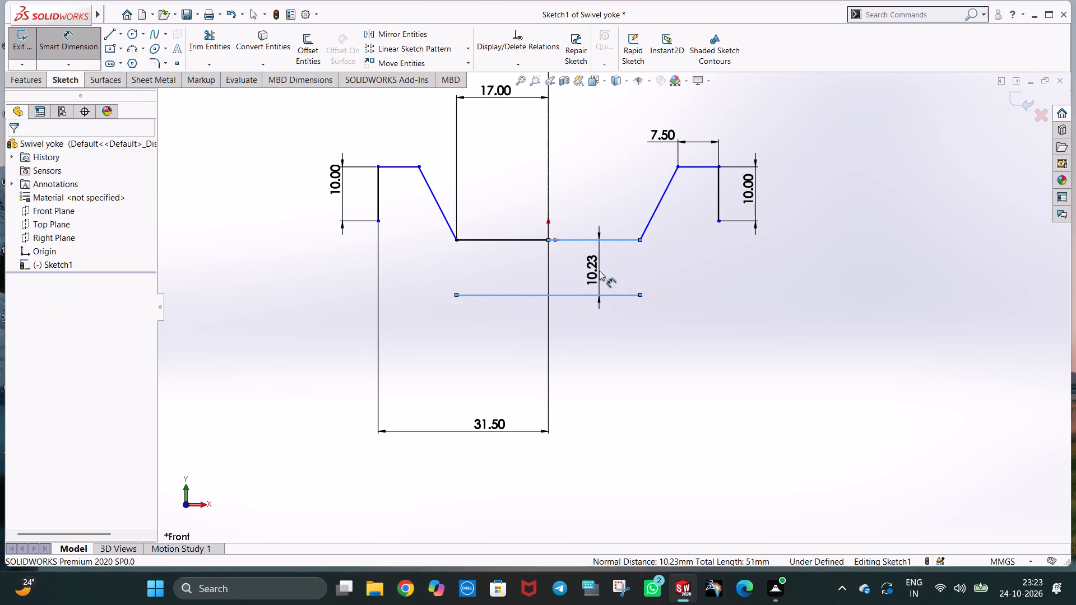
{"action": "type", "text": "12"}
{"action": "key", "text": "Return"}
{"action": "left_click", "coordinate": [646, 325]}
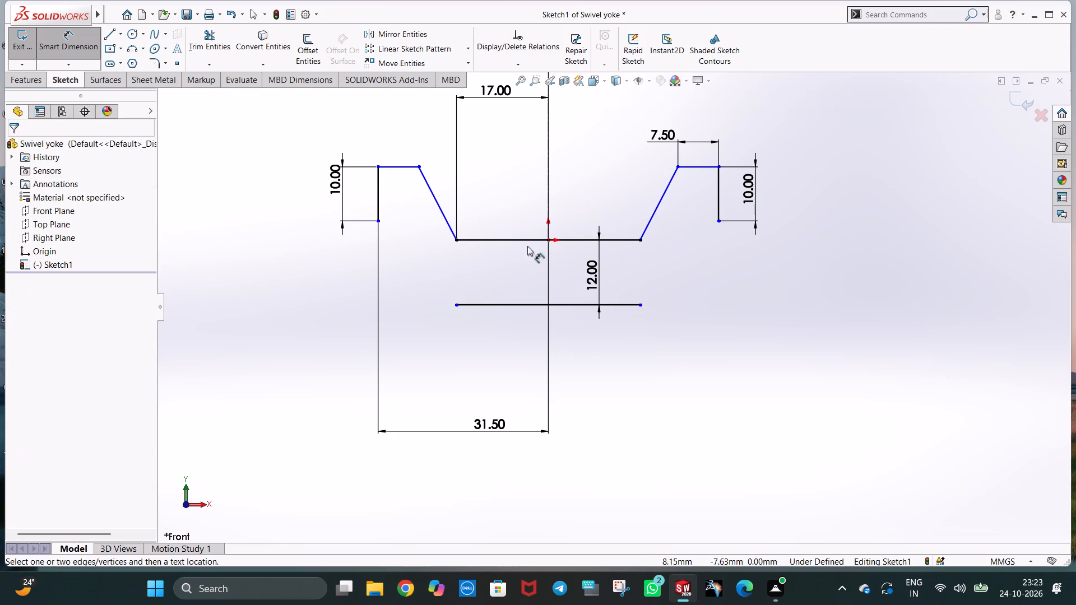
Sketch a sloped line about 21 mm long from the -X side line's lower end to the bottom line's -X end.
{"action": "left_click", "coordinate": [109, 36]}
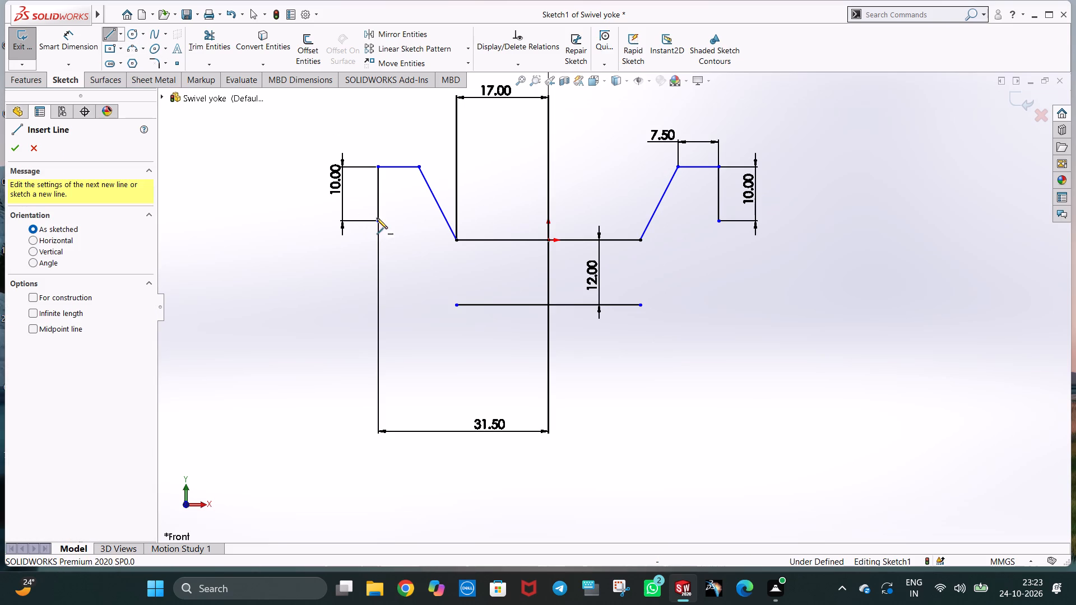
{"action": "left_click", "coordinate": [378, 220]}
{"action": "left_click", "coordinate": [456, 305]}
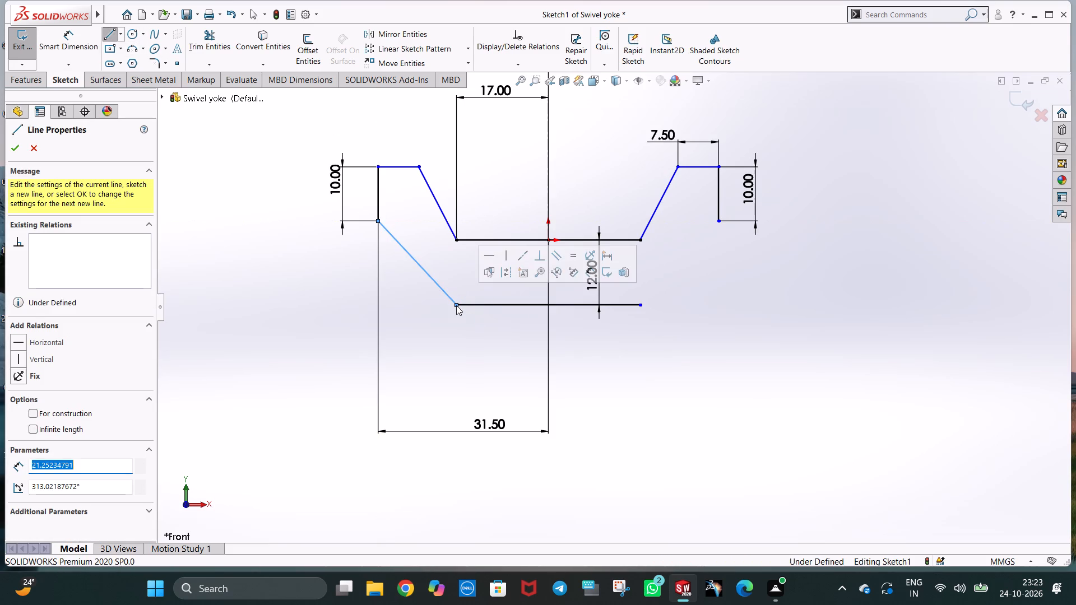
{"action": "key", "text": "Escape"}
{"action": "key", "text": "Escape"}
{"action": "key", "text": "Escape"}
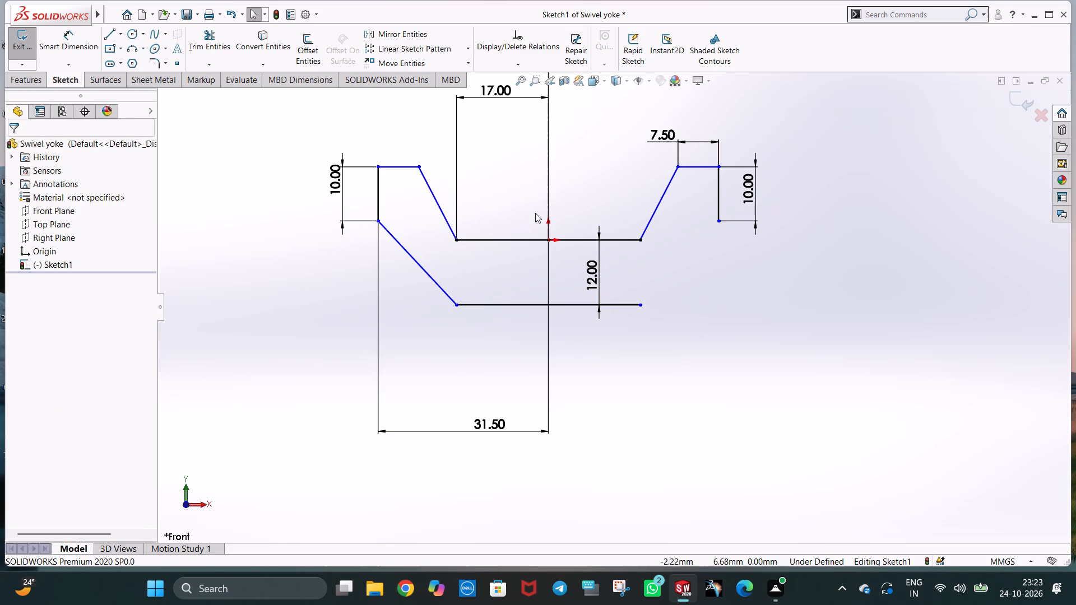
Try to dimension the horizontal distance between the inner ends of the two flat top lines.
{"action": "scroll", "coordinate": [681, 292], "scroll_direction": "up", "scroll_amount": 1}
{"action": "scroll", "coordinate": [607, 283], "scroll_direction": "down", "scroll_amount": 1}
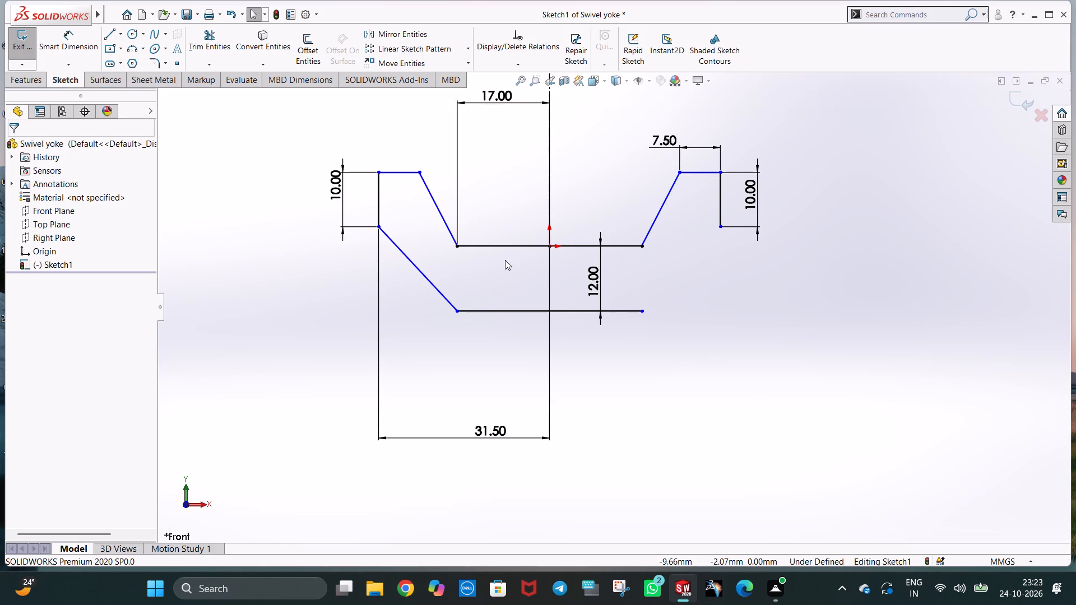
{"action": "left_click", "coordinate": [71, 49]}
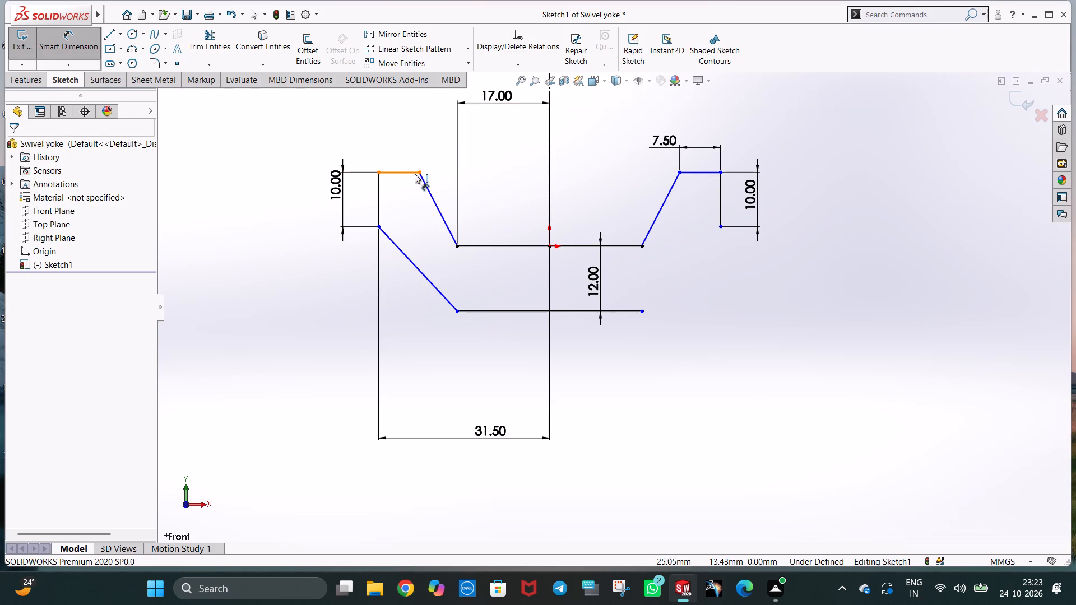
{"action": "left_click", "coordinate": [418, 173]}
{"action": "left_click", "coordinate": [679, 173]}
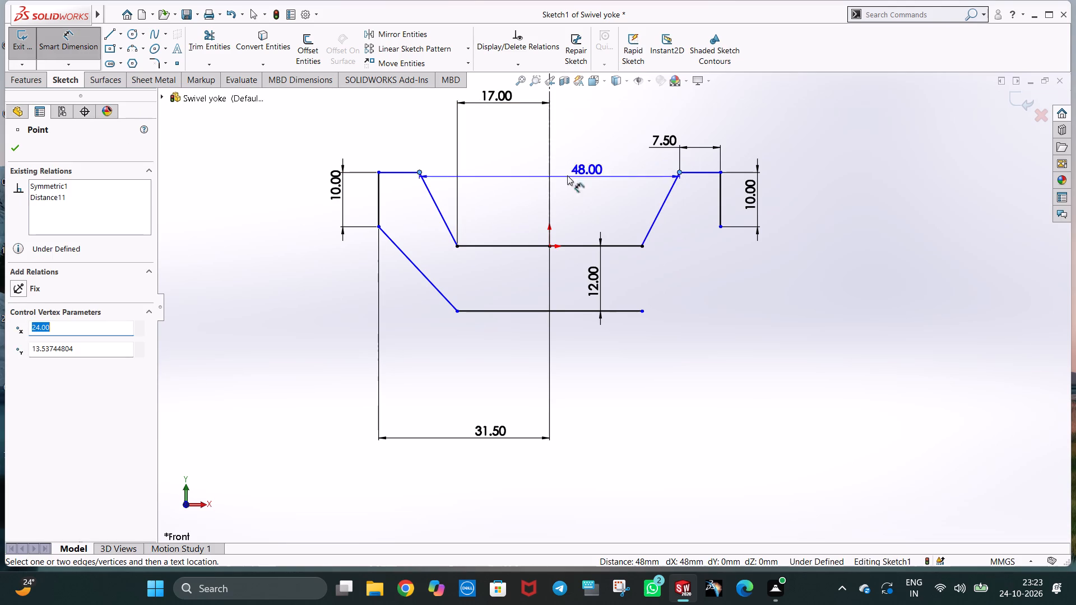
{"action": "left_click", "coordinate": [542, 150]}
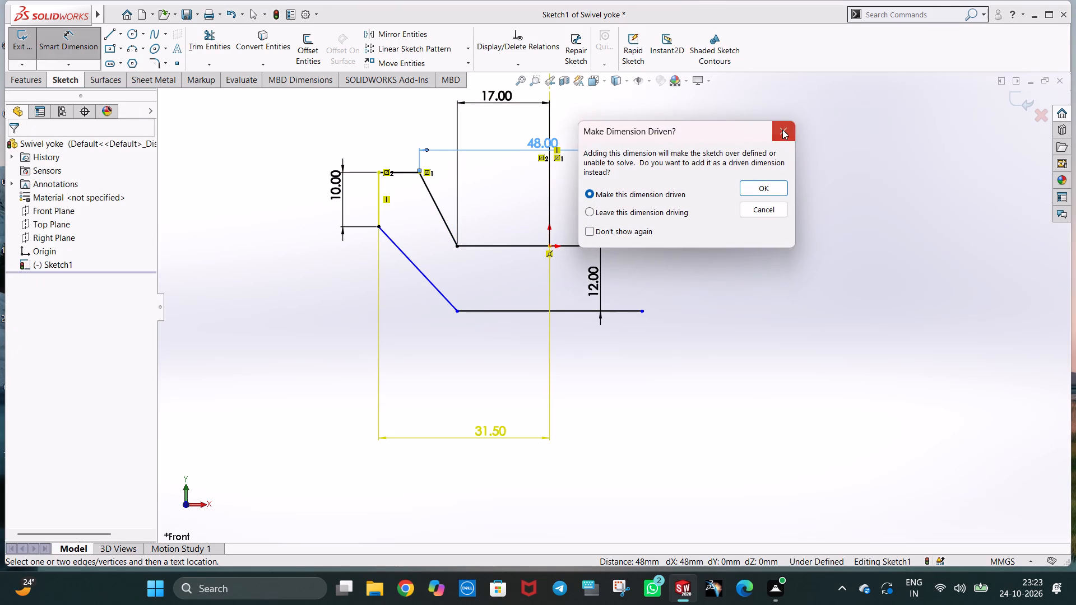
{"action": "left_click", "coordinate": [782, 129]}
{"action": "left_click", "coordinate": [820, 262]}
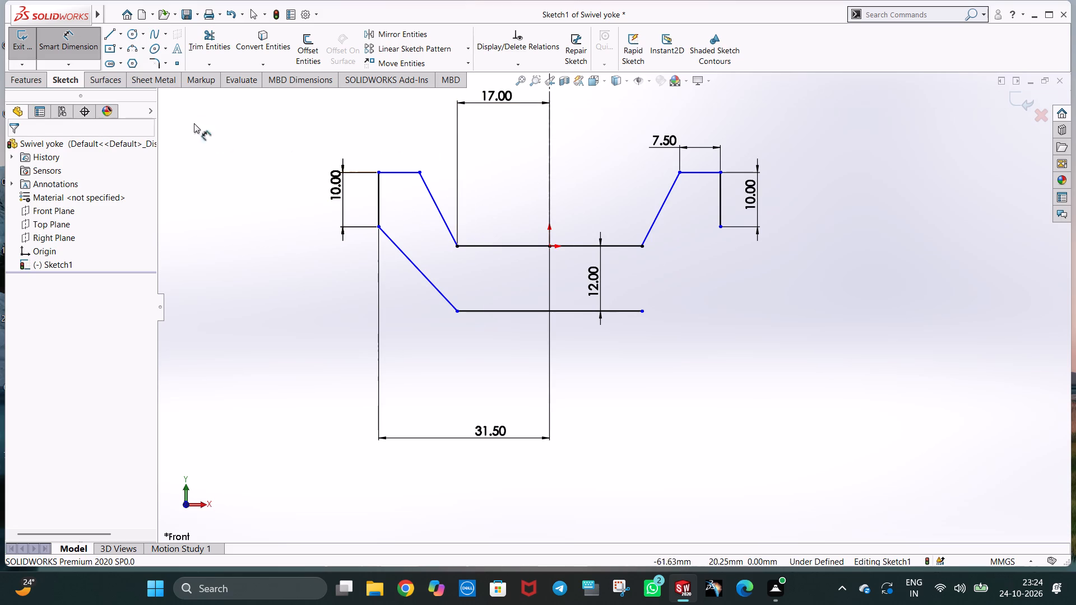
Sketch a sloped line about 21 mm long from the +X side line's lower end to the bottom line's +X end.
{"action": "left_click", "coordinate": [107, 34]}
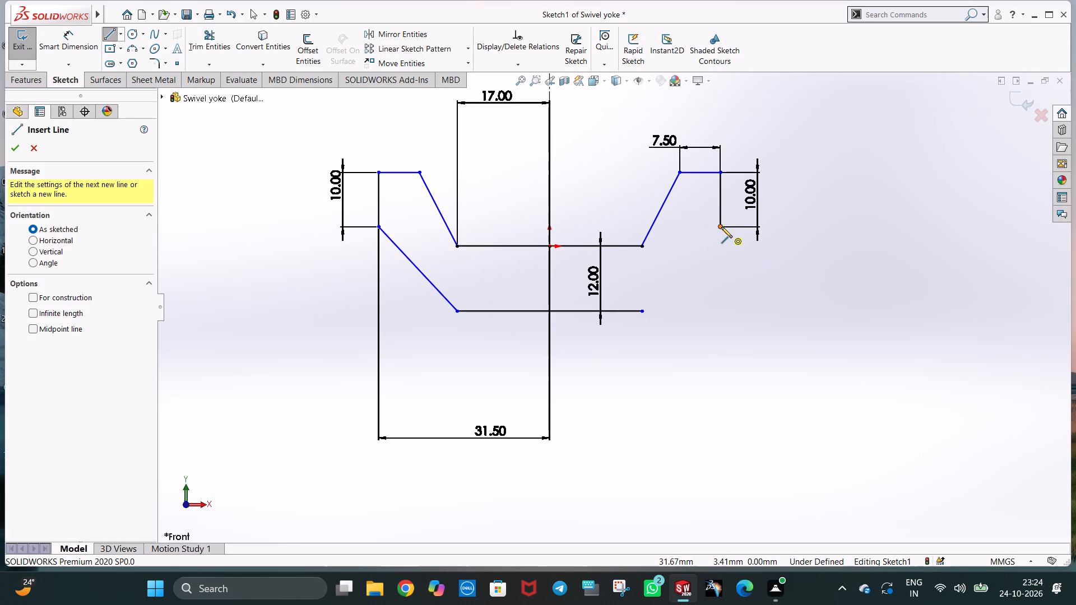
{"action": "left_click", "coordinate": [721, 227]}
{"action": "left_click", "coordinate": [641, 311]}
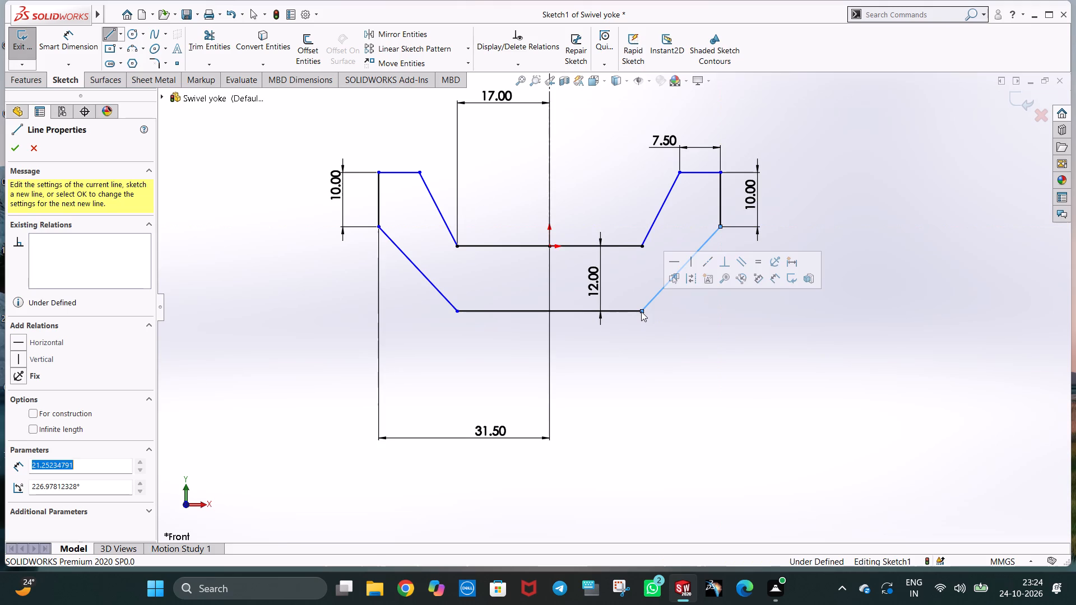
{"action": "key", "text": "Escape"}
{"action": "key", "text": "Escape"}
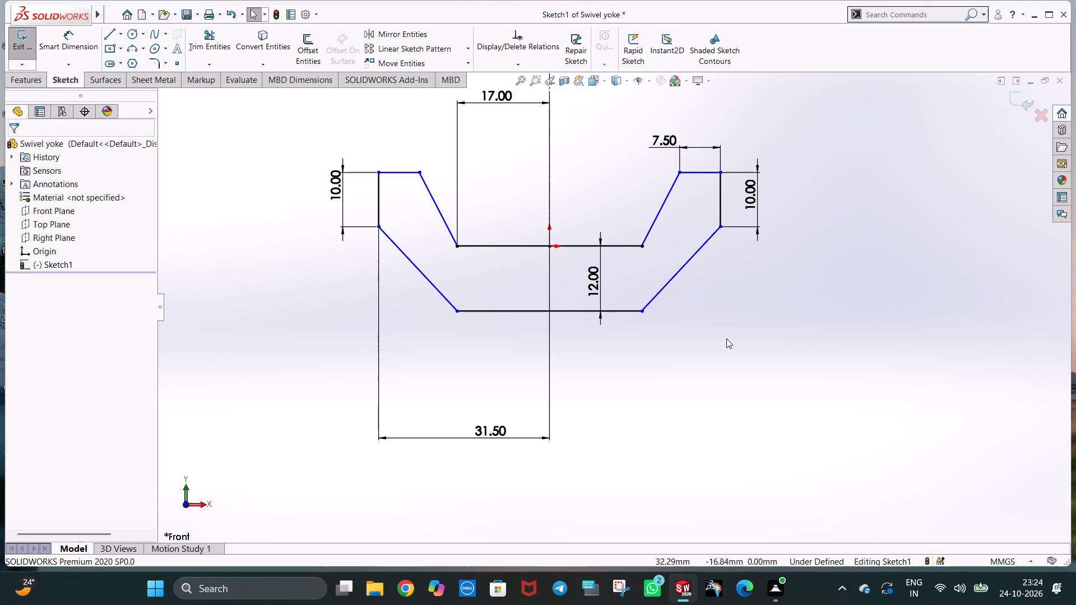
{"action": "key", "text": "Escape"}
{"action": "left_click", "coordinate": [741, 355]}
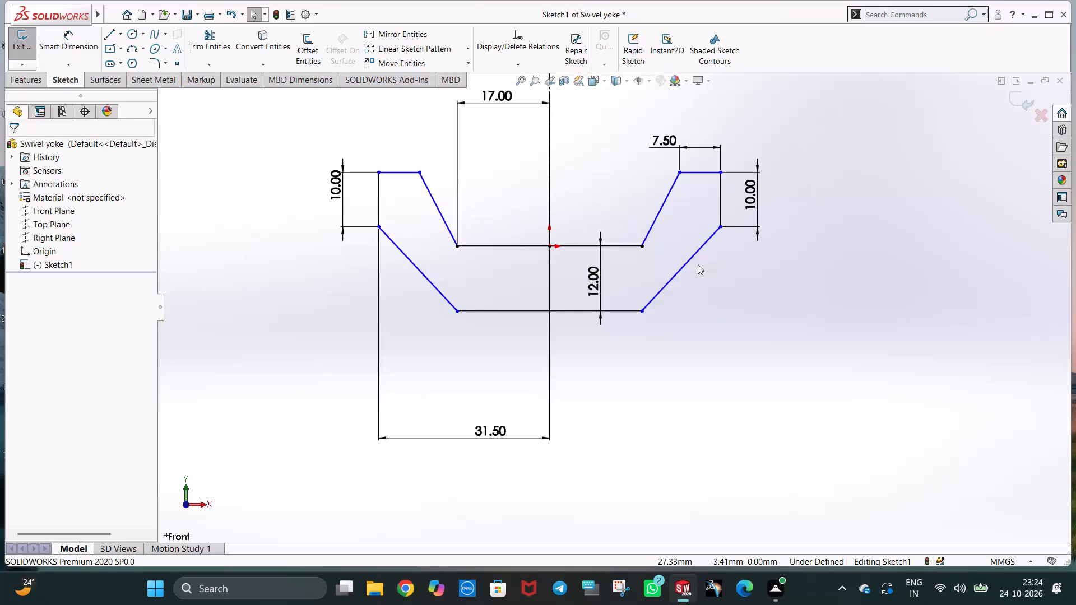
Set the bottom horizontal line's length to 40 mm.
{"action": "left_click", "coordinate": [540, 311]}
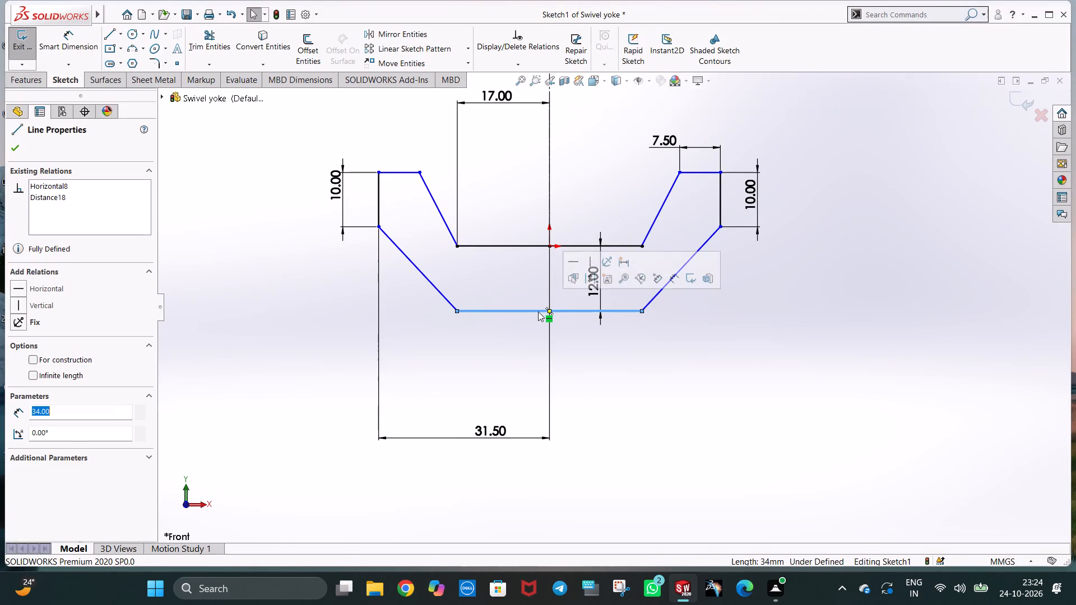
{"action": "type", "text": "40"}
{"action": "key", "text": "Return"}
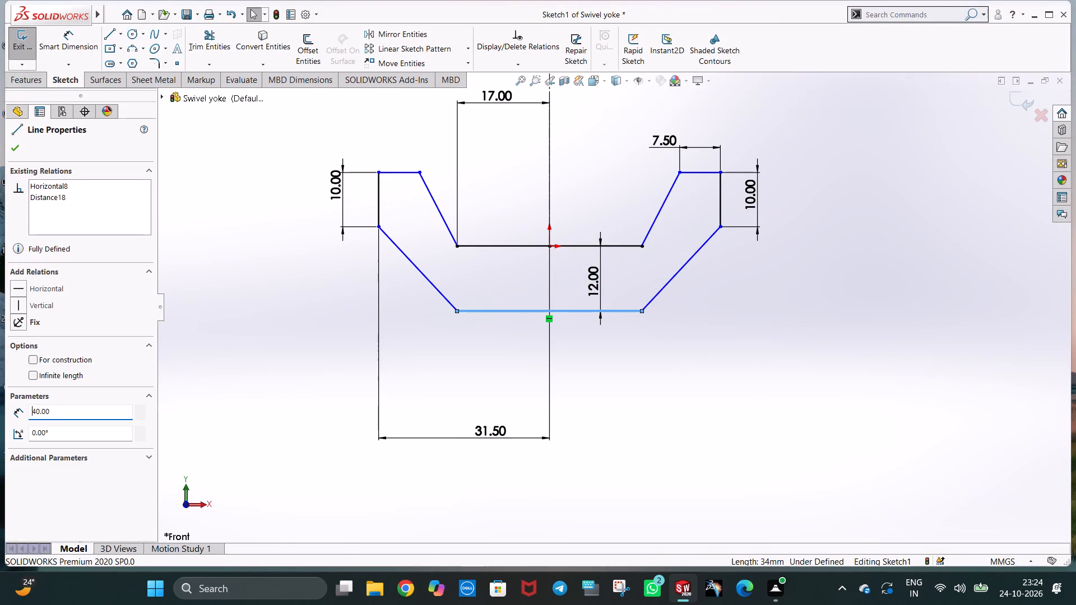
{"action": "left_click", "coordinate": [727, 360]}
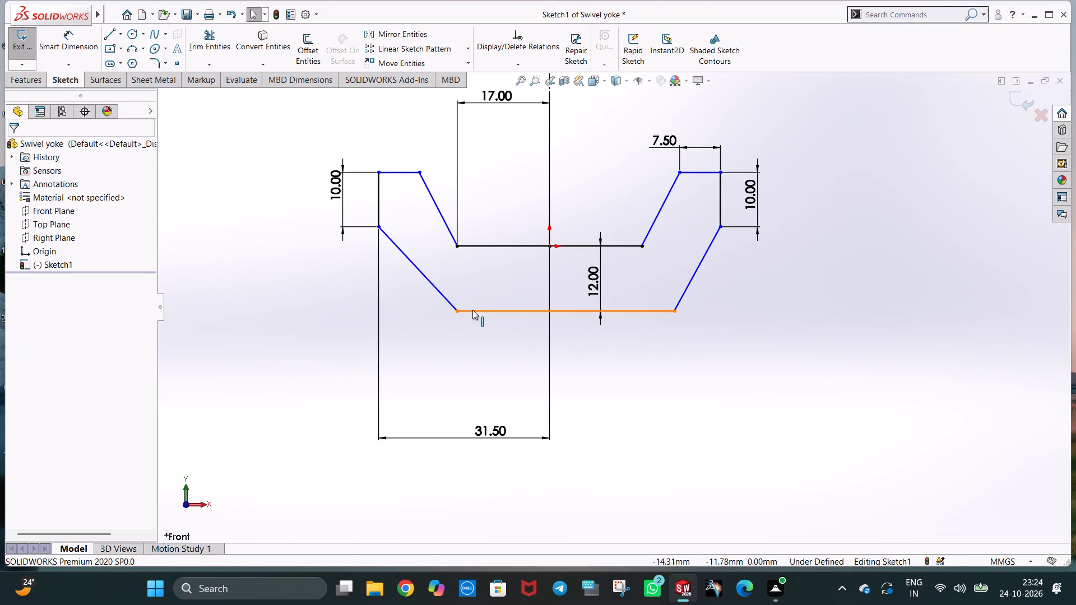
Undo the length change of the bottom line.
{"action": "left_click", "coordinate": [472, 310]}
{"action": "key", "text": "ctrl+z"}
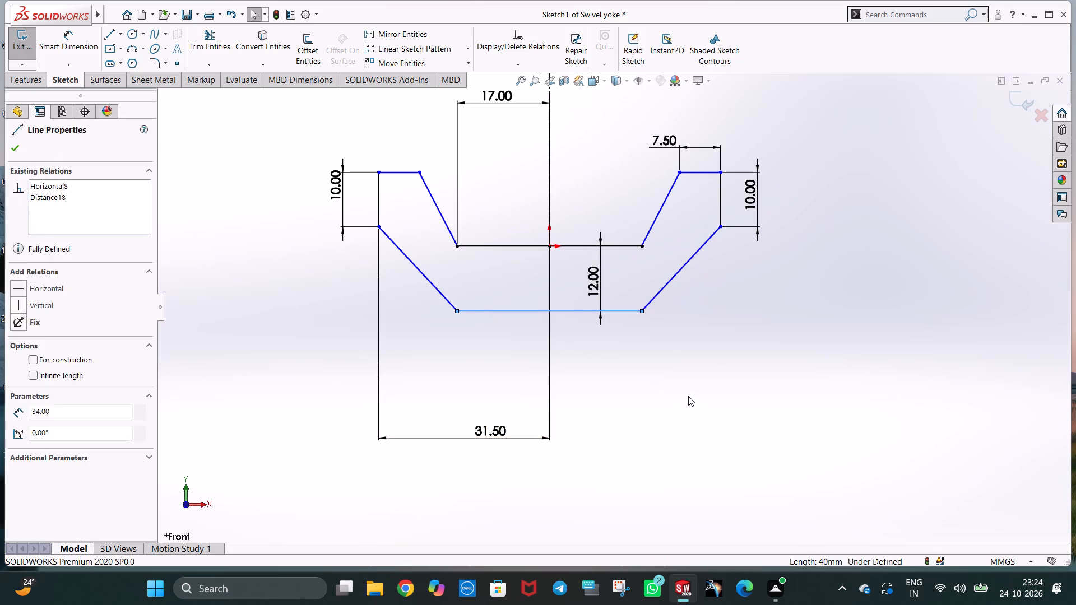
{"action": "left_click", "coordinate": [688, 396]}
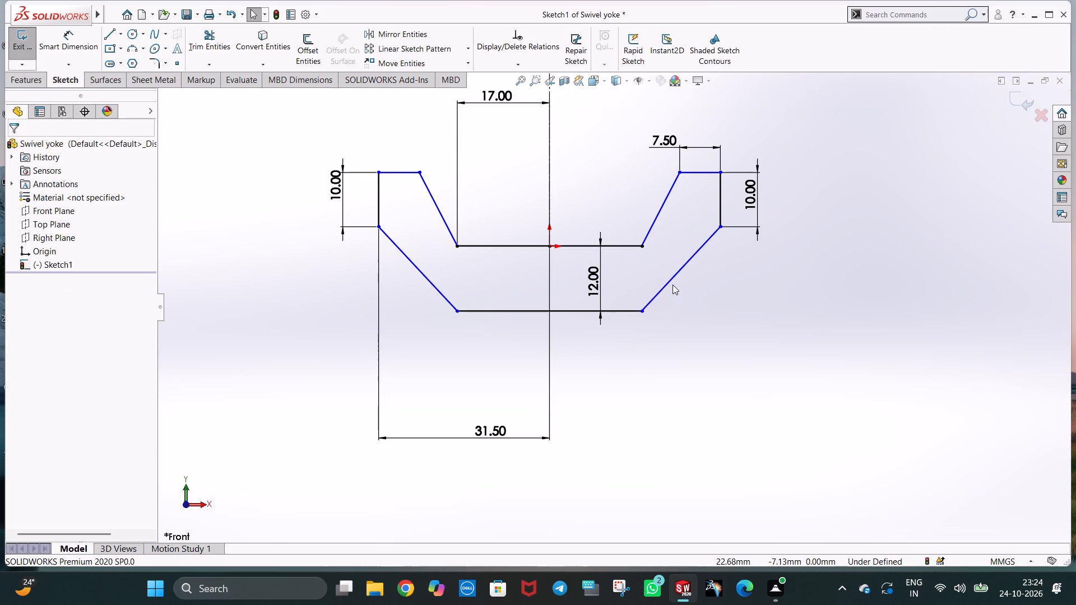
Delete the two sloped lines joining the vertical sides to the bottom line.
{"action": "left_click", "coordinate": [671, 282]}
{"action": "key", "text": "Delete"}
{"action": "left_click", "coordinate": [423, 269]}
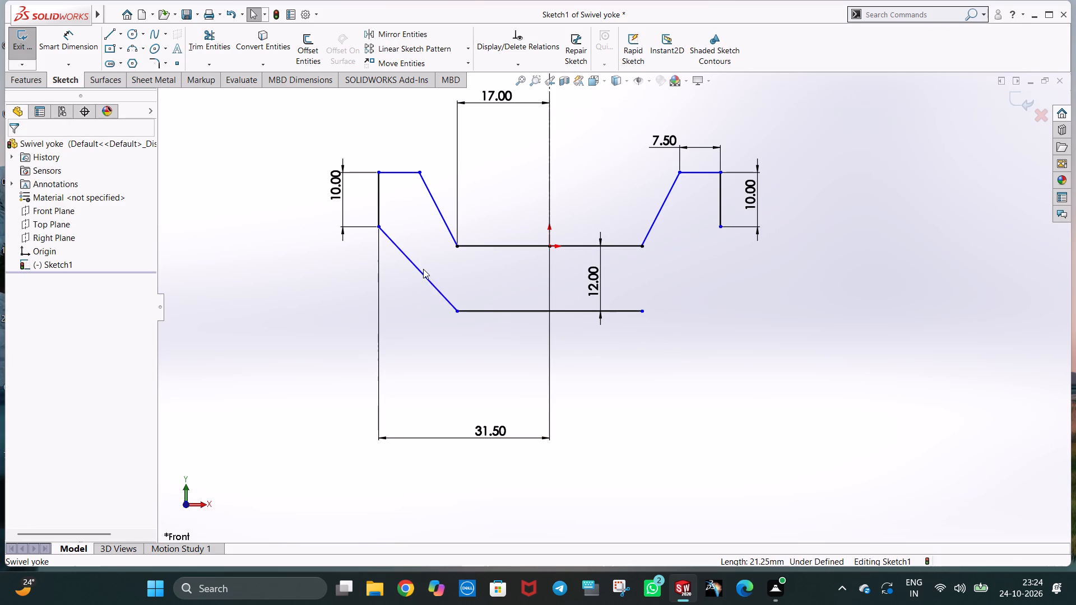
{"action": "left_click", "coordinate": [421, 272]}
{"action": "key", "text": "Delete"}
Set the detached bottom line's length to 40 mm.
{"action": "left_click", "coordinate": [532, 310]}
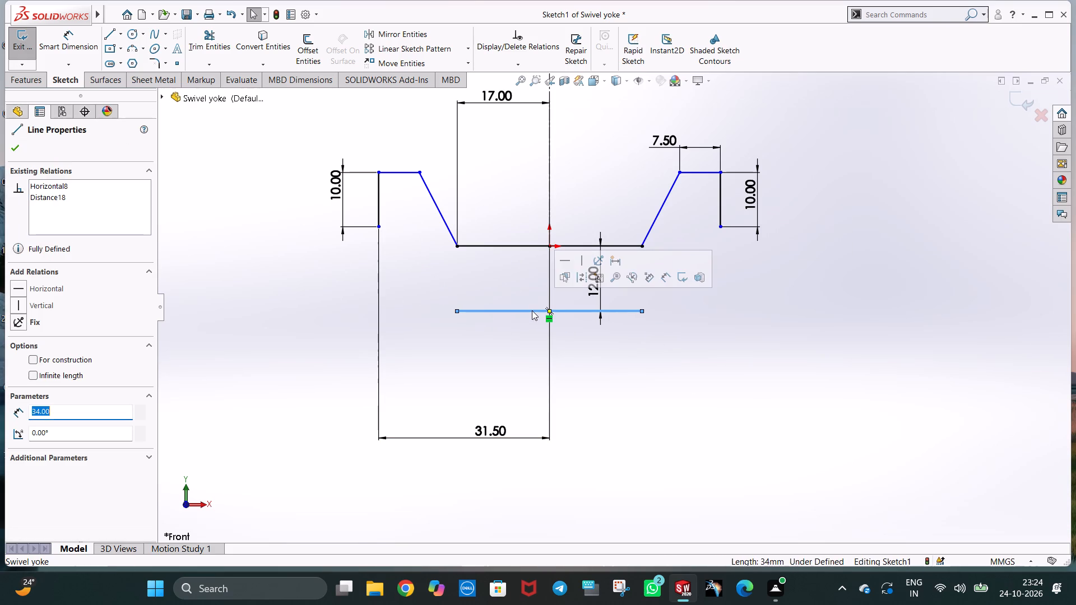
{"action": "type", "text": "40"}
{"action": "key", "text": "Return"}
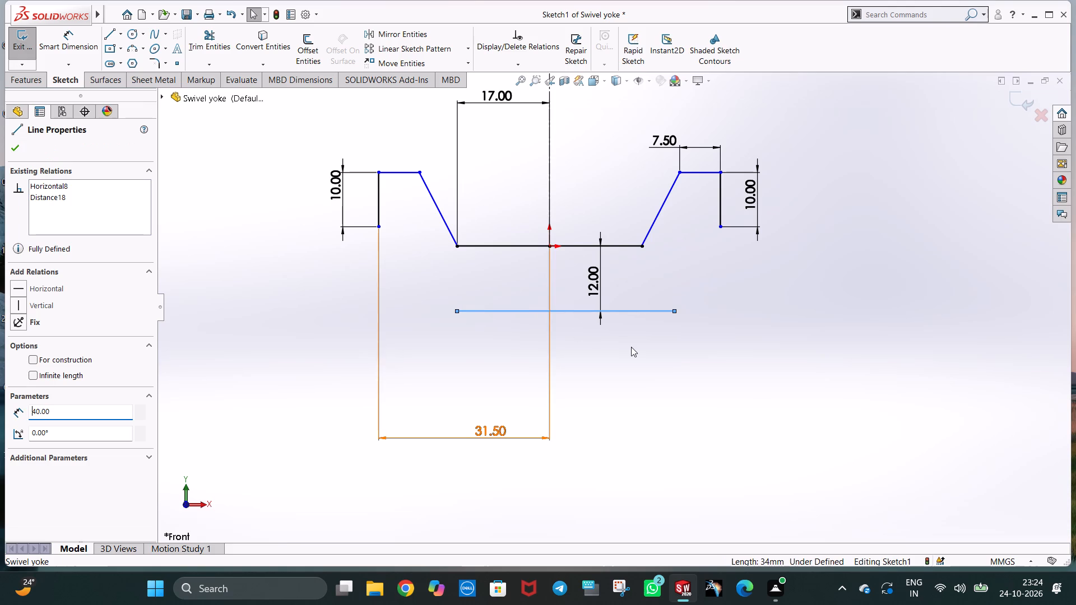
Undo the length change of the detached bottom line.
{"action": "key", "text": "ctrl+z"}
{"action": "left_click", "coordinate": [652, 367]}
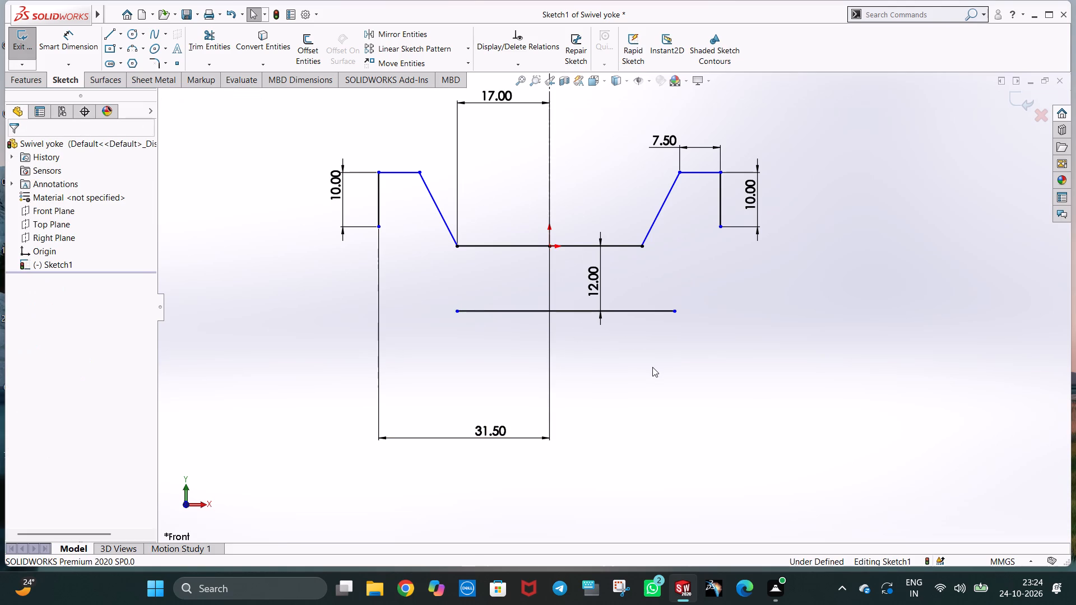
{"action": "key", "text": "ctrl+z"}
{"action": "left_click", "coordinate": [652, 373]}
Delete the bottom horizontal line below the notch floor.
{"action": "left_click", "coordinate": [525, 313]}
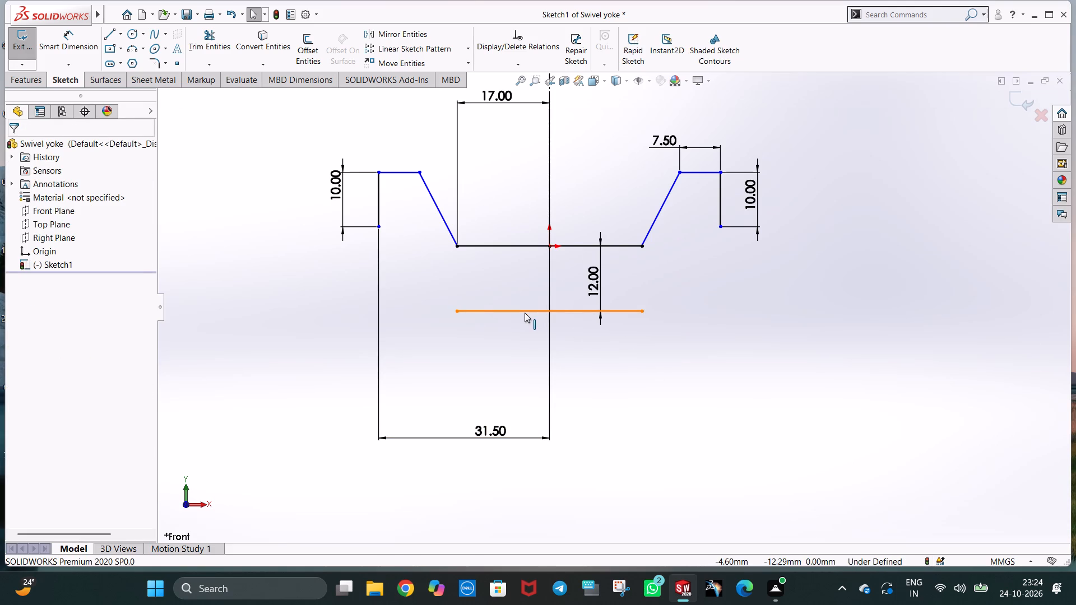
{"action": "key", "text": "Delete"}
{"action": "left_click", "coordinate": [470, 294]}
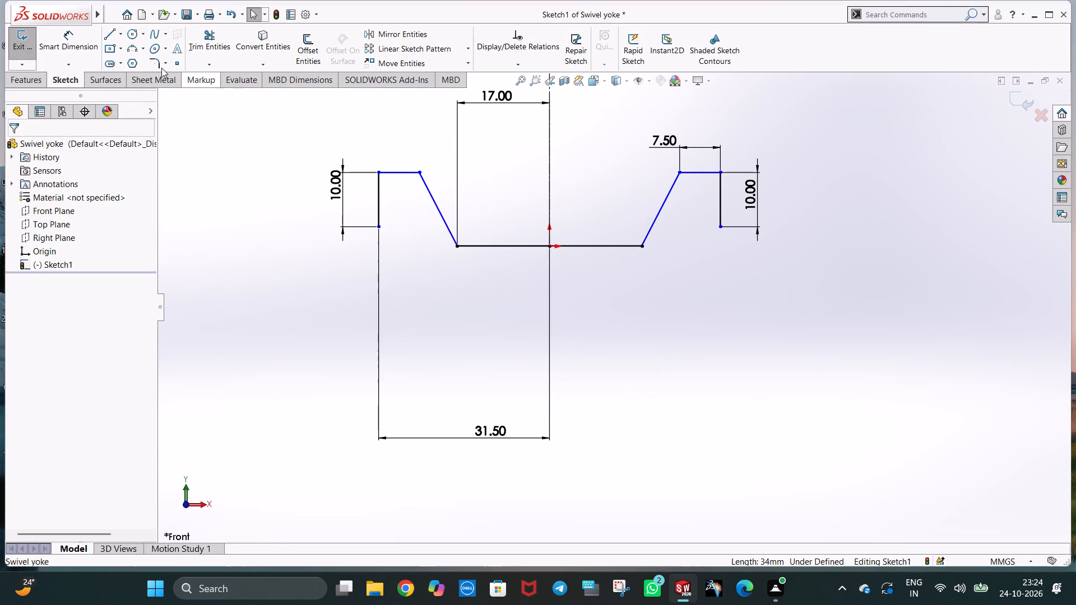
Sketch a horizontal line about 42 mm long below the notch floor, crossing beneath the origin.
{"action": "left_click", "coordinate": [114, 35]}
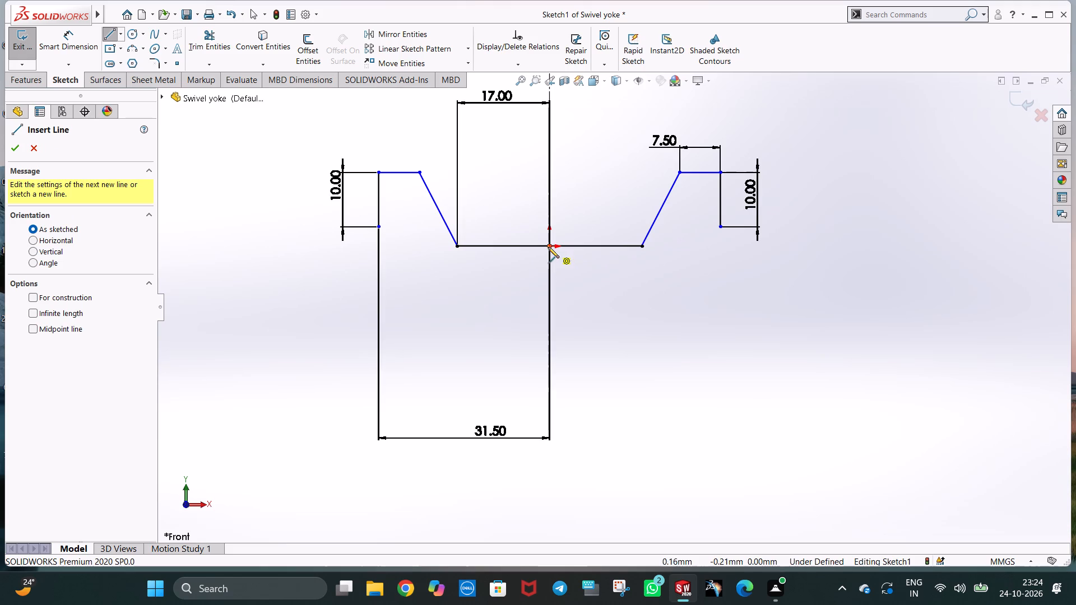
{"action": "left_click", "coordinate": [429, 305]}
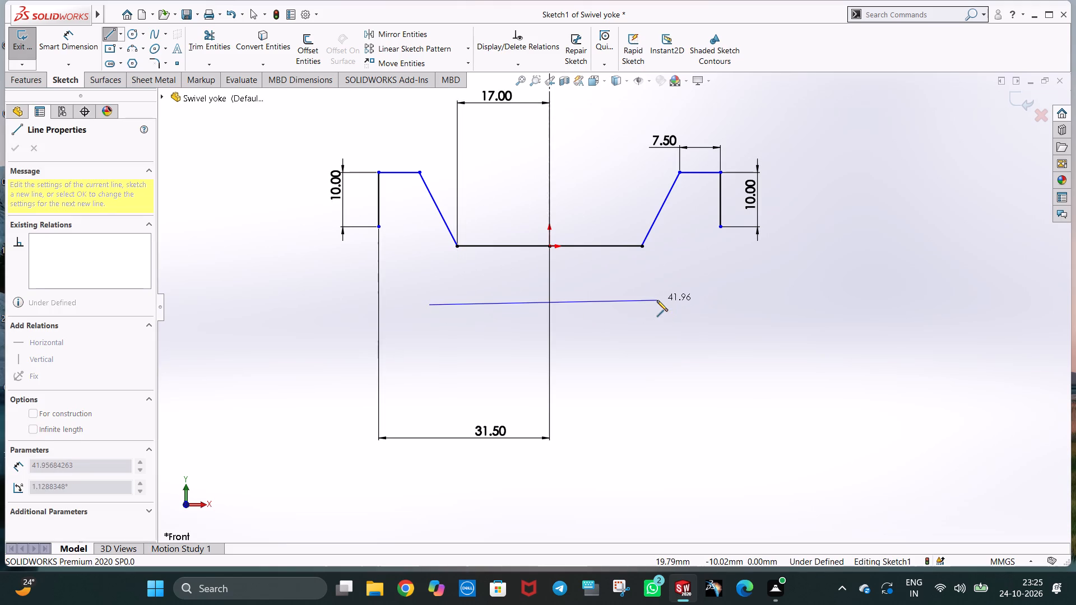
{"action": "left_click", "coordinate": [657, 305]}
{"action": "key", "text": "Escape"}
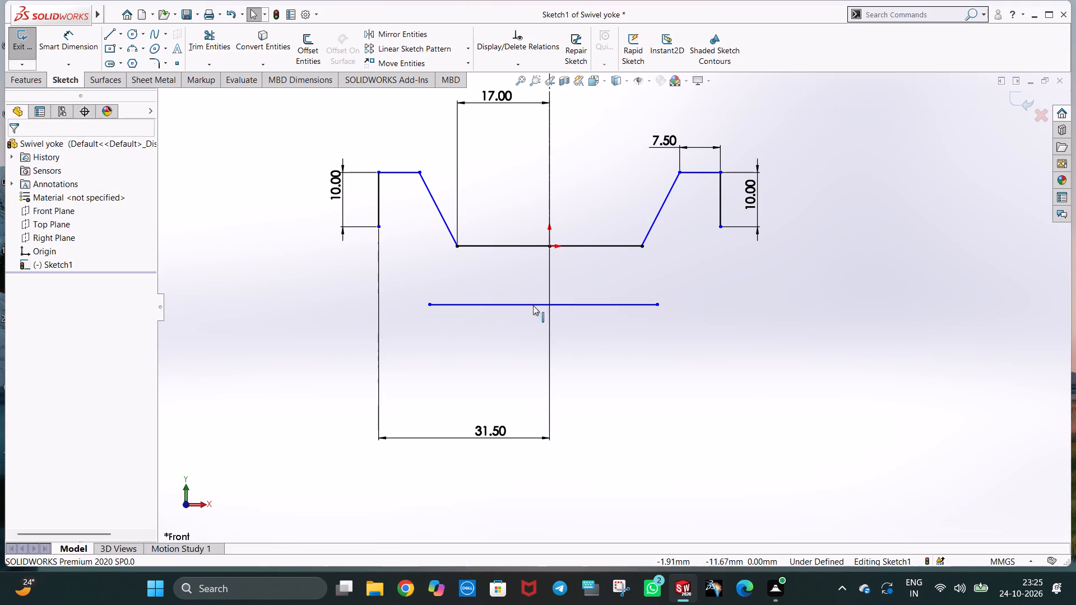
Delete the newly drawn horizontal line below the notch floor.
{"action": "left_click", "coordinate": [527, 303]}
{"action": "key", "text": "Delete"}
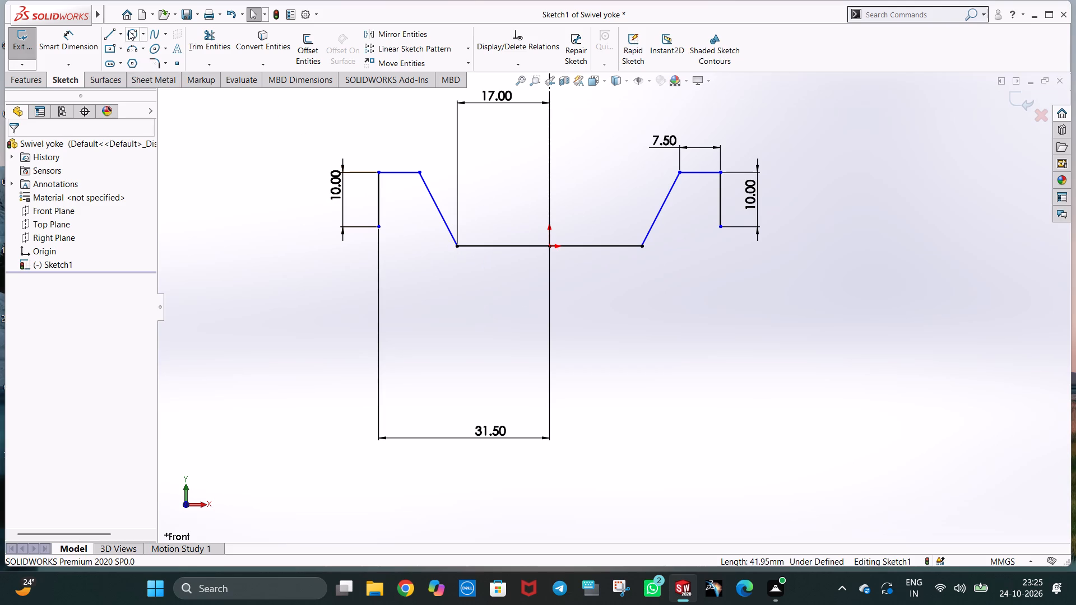
Sketch a vertical construction centerline about 11 mm long straight down from the origin, trying to set its length to 12 mm.
{"action": "left_click", "coordinate": [120, 39]}
{"action": "left_click", "coordinate": [132, 64]}
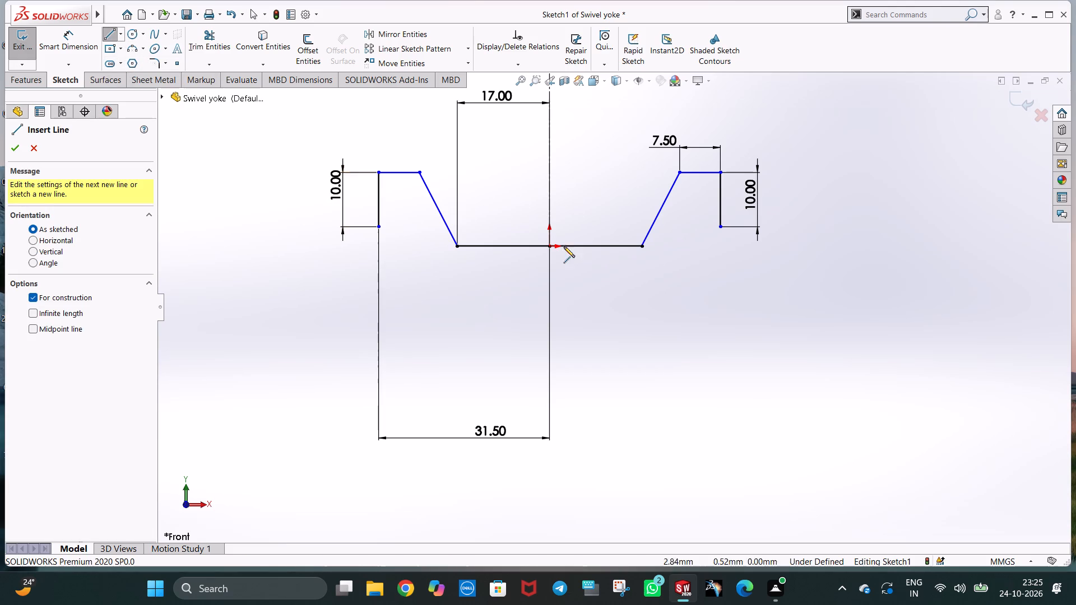
{"action": "left_click", "coordinate": [550, 248]}
{"action": "left_click", "coordinate": [550, 305]}
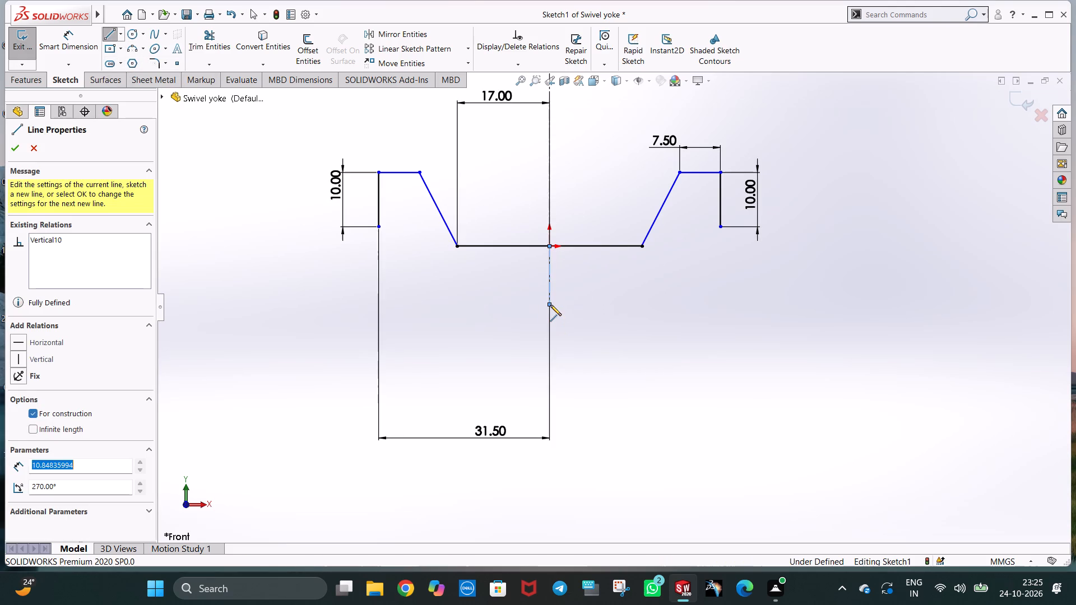
{"action": "key", "text": "1"}
{"action": "key", "text": "2"}
{"action": "key", "text": "Return"}
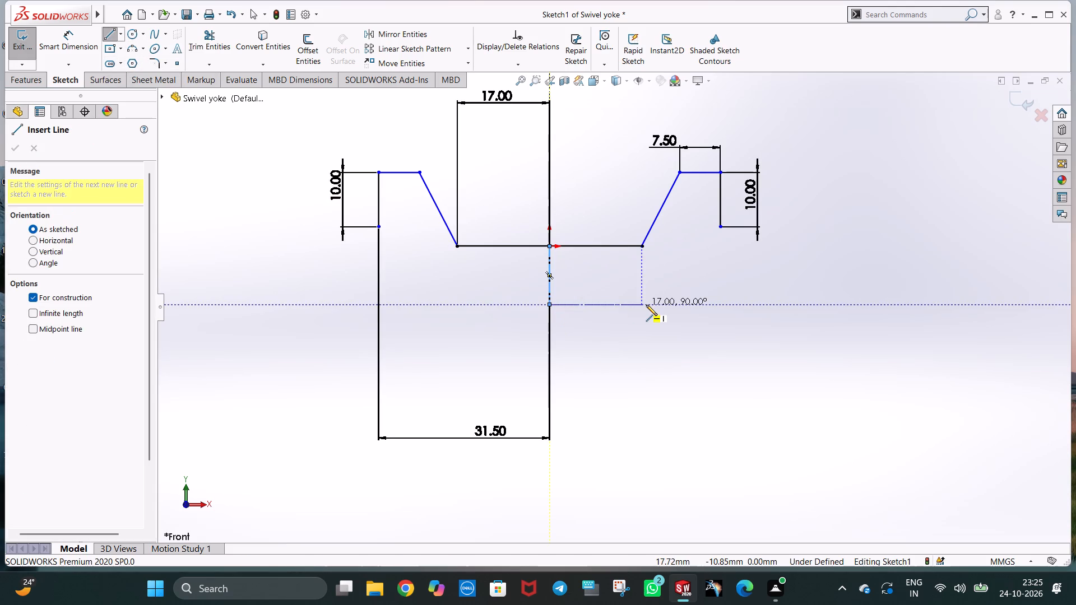
{"action": "key", "text": "Escape"}
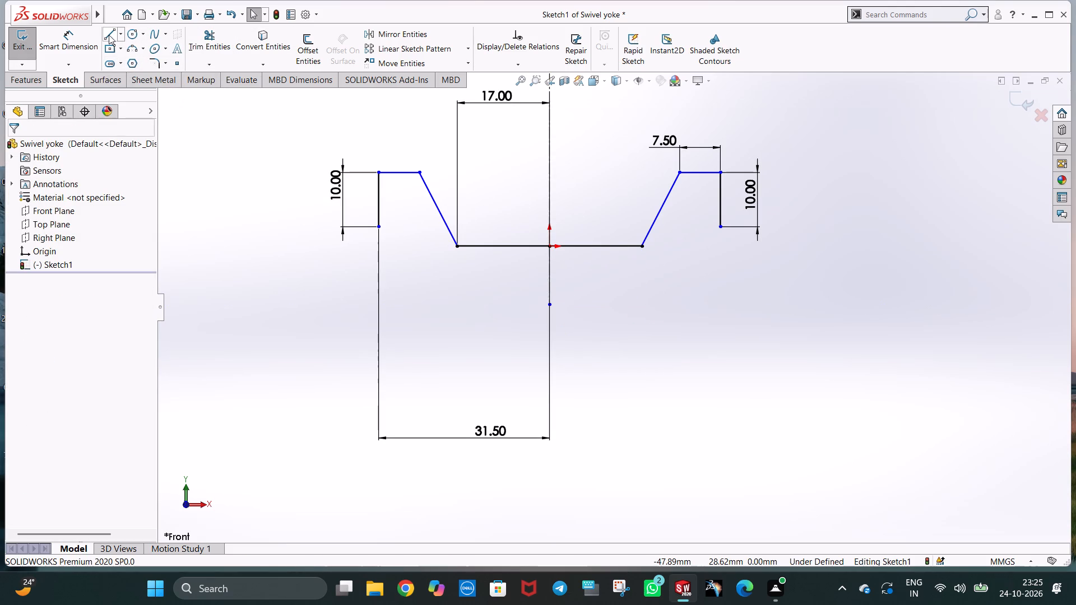
Sketch a 20 mm horizontal line rightward from the new centerline's lower end, continuing with a sloped line to the right outer vertical's lower endpoint.
{"action": "left_click", "coordinate": [109, 35]}
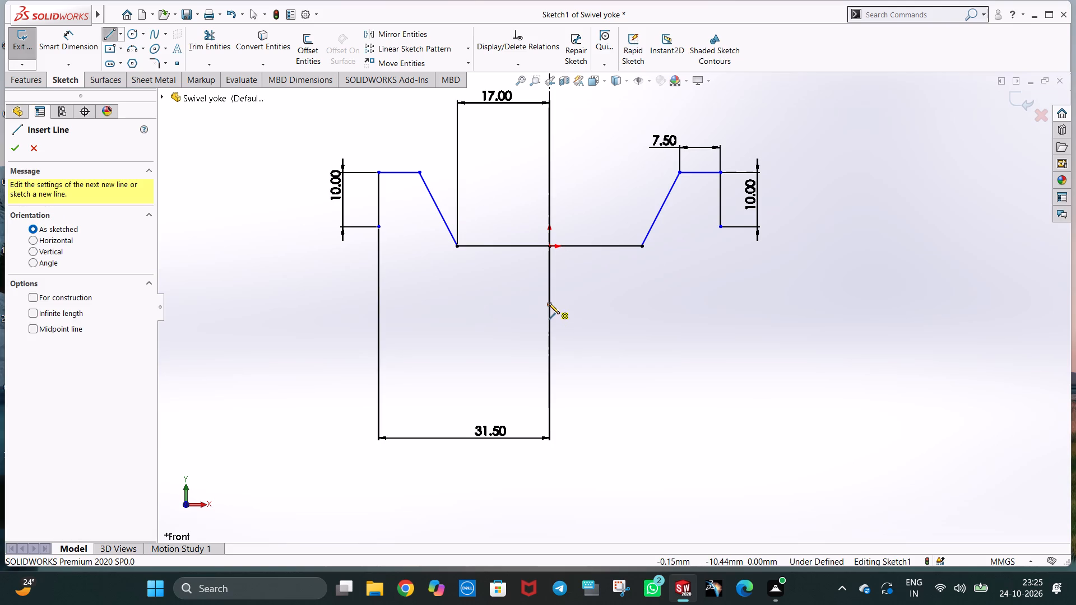
{"action": "left_click", "coordinate": [549, 303]}
{"action": "left_click", "coordinate": [670, 306]}
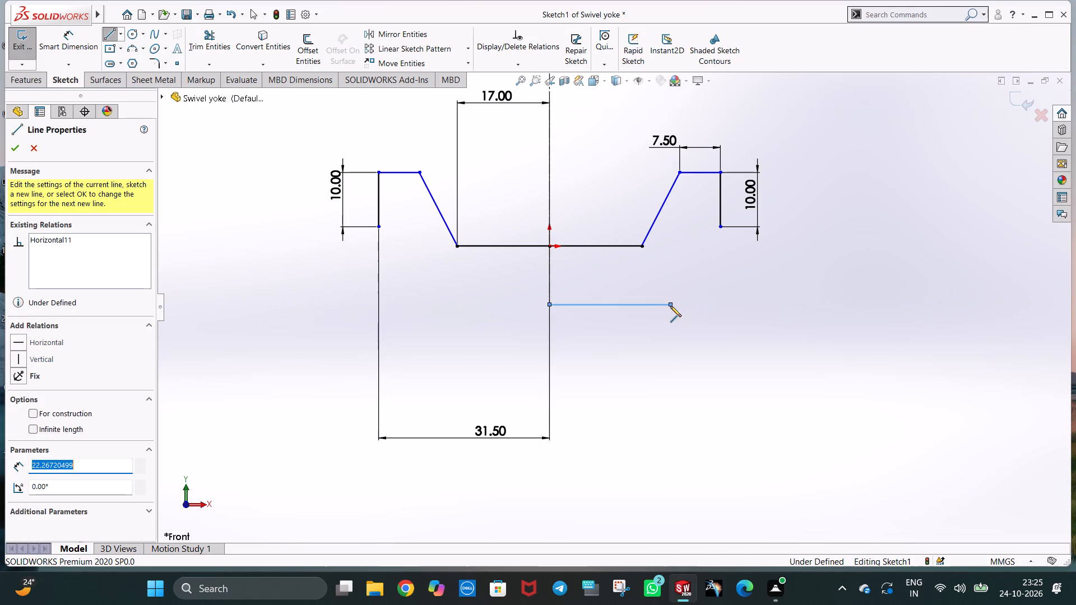
{"action": "type", "text": "20"}
{"action": "key", "text": "Return"}
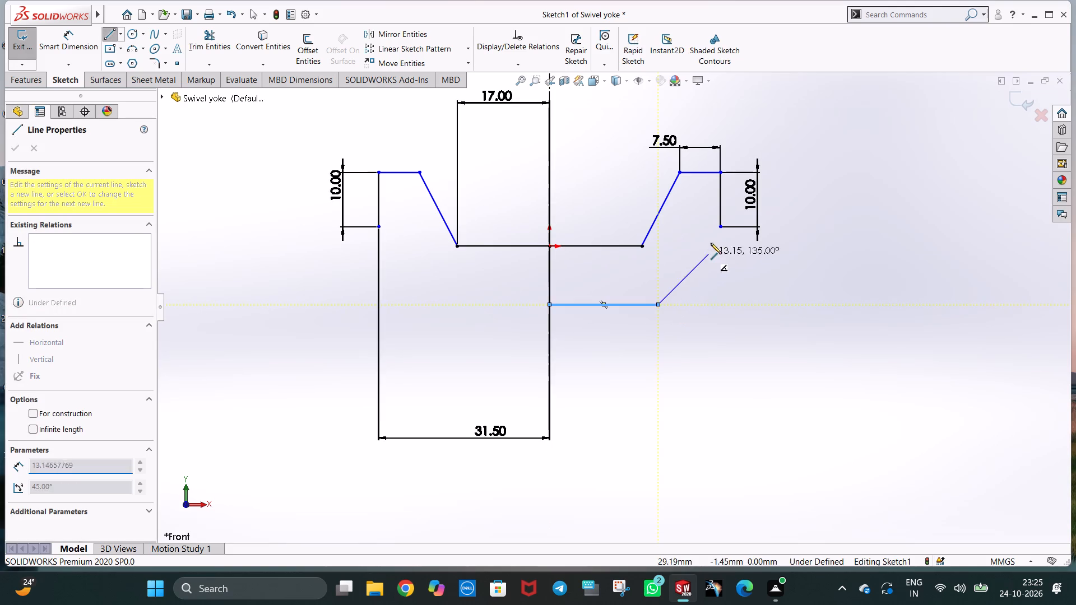
{"action": "left_click", "coordinate": [720, 228]}
{"action": "key", "text": "Escape"}
{"action": "key", "text": "Escape"}
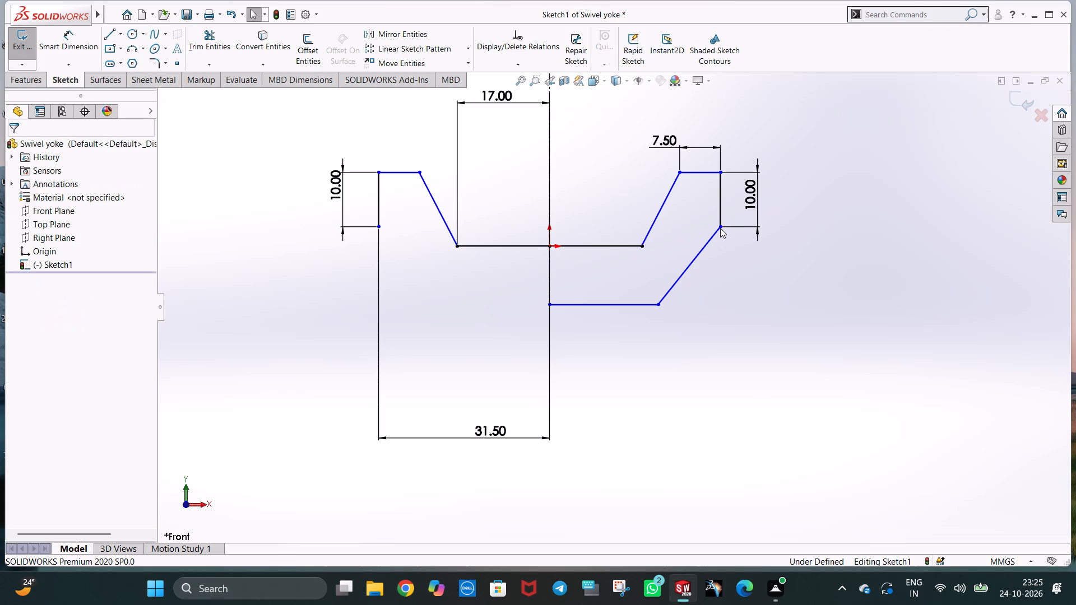
{"action": "key", "text": "Escape"}
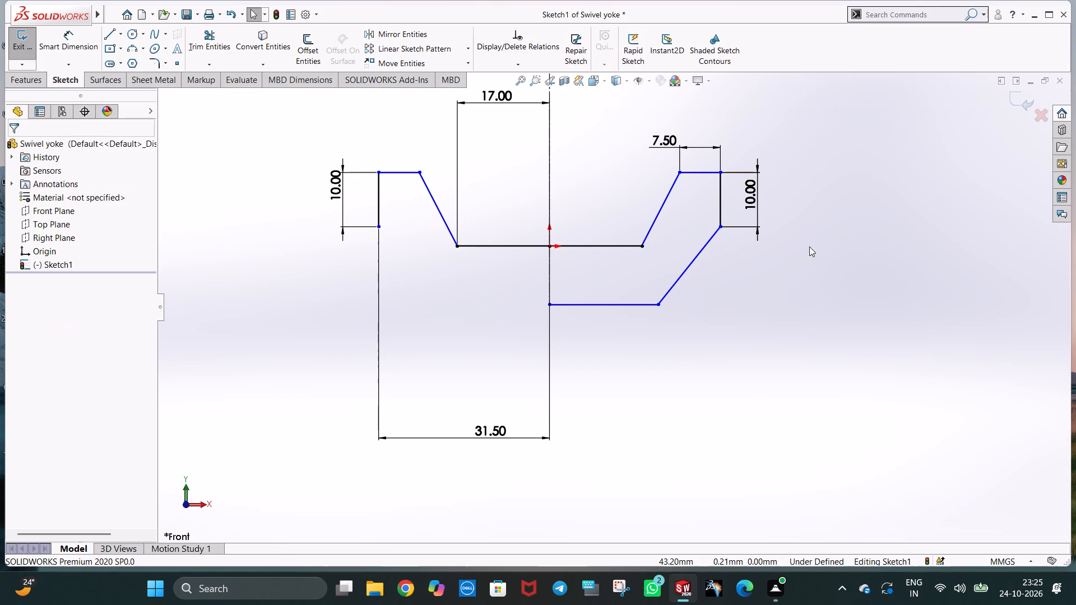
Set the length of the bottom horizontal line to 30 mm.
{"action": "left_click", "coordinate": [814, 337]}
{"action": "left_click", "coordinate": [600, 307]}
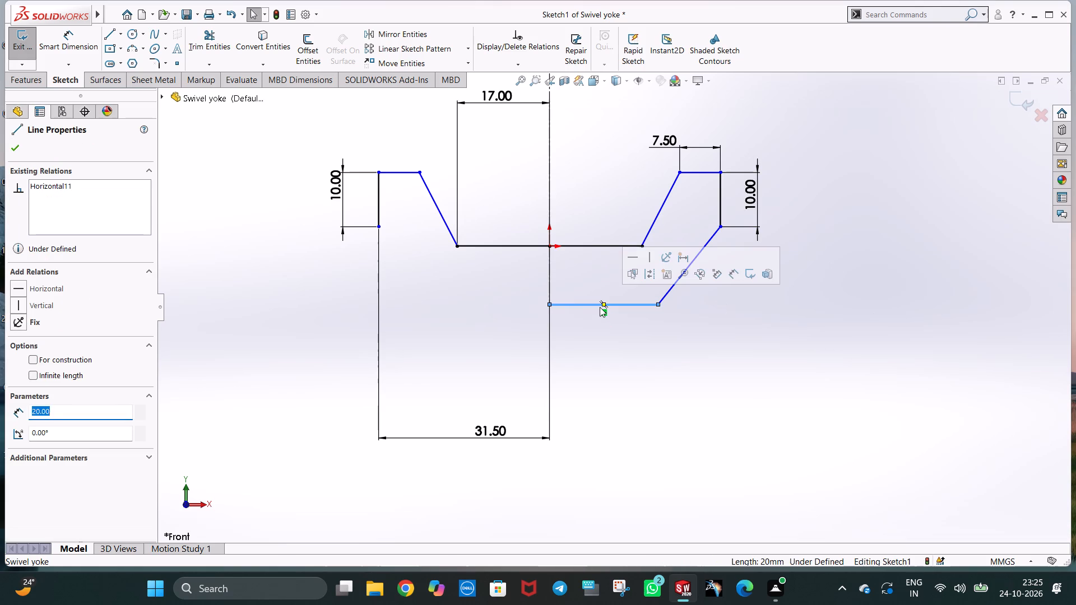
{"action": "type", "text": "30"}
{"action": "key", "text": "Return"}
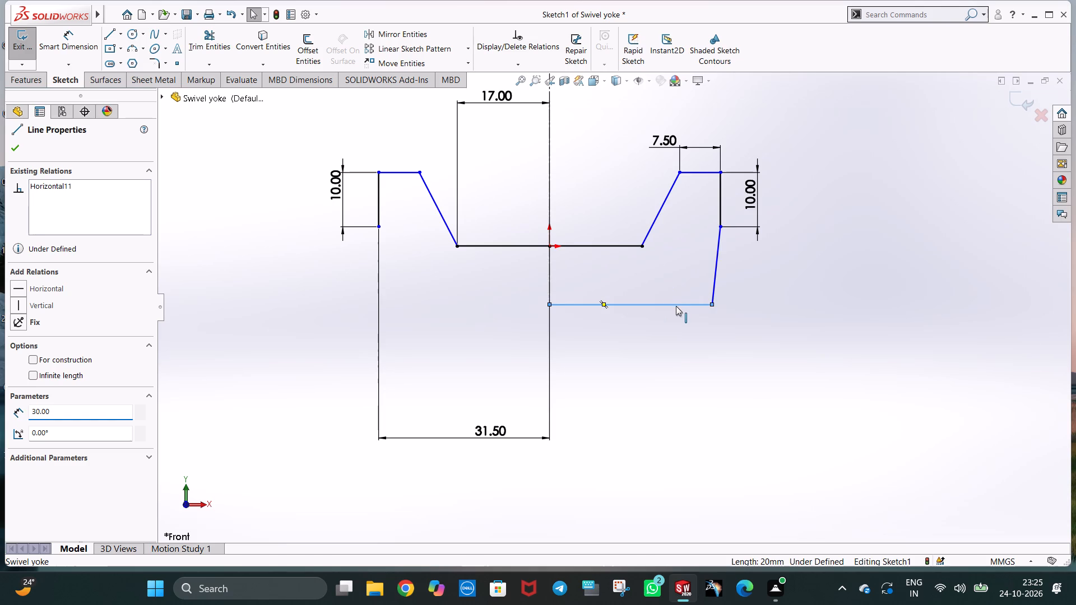
Set the length of the bottom horizontal line to 25 mm.
{"action": "key", "text": "Right"}
{"action": "key", "text": "Right"}
{"action": "key", "text": "BackSpace"}
{"action": "key", "text": "BackSpace"}
{"action": "type", "text": "25"}
{"action": "key", "text": "Return"}
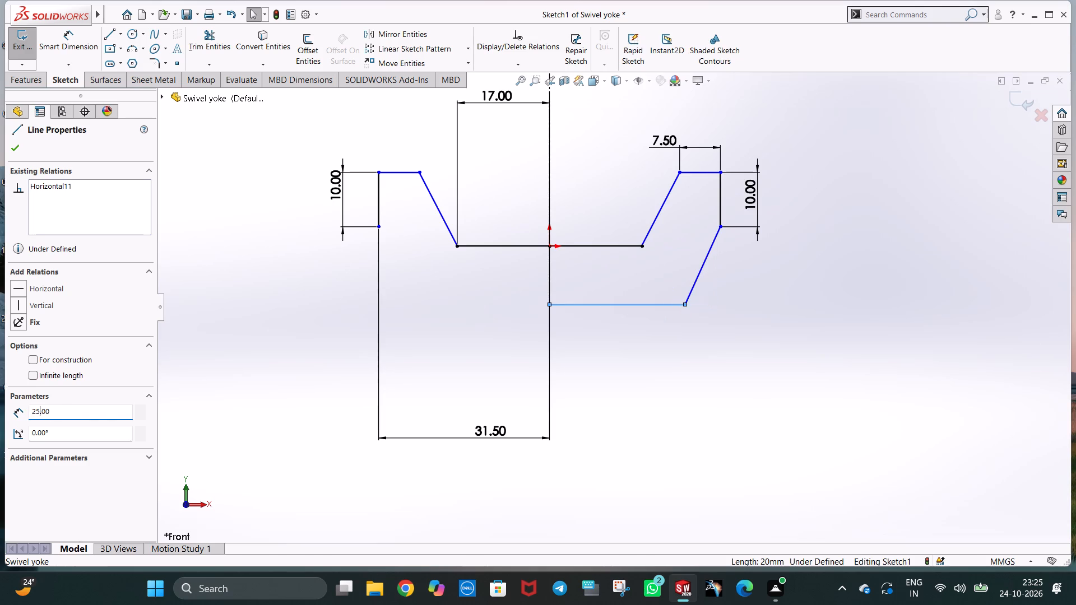
{"action": "left_click", "coordinate": [786, 320]}
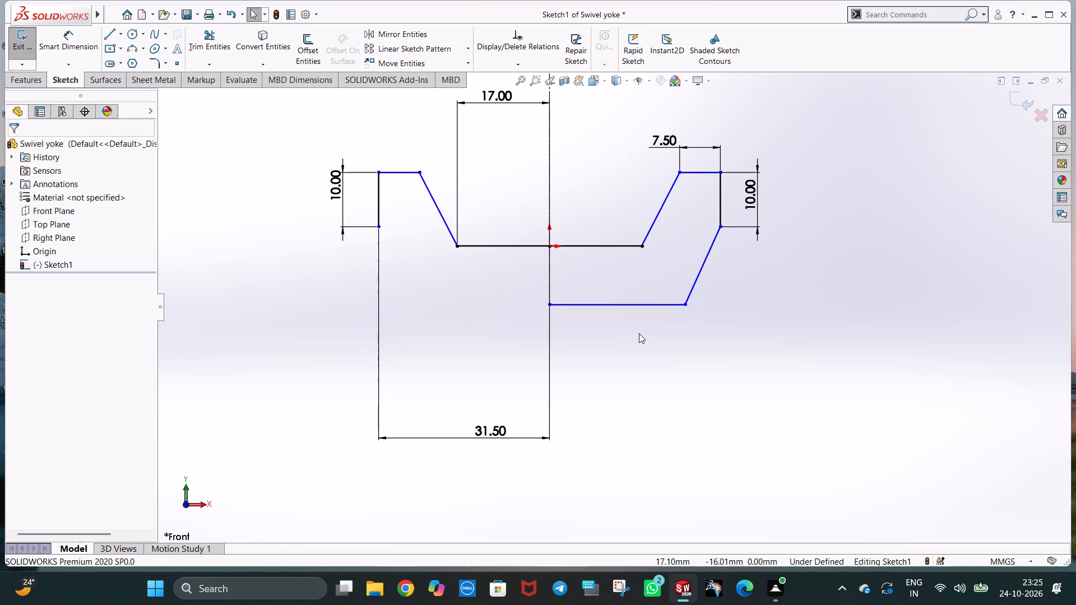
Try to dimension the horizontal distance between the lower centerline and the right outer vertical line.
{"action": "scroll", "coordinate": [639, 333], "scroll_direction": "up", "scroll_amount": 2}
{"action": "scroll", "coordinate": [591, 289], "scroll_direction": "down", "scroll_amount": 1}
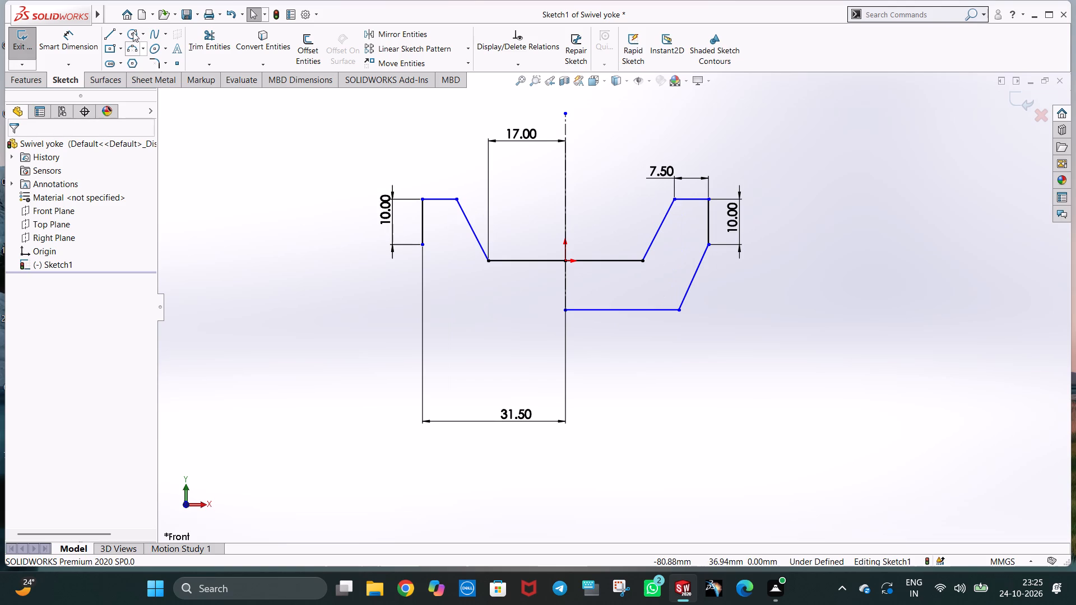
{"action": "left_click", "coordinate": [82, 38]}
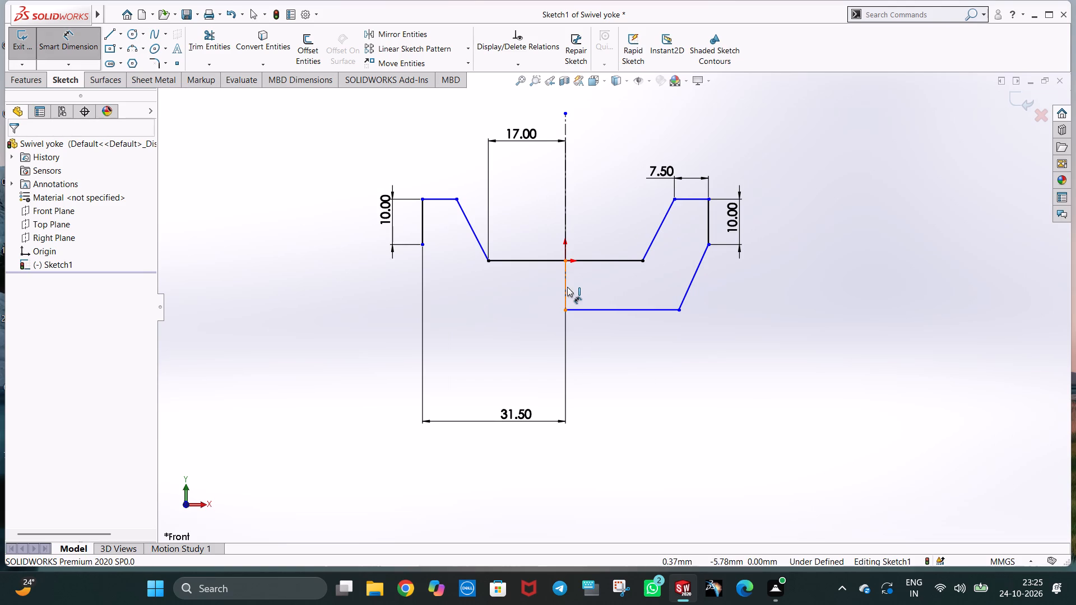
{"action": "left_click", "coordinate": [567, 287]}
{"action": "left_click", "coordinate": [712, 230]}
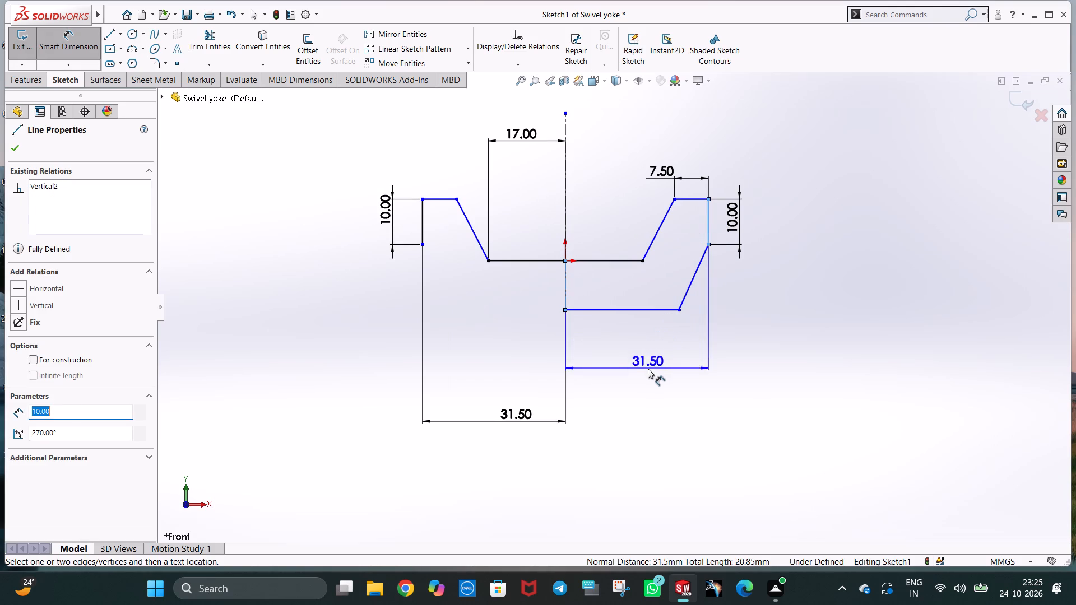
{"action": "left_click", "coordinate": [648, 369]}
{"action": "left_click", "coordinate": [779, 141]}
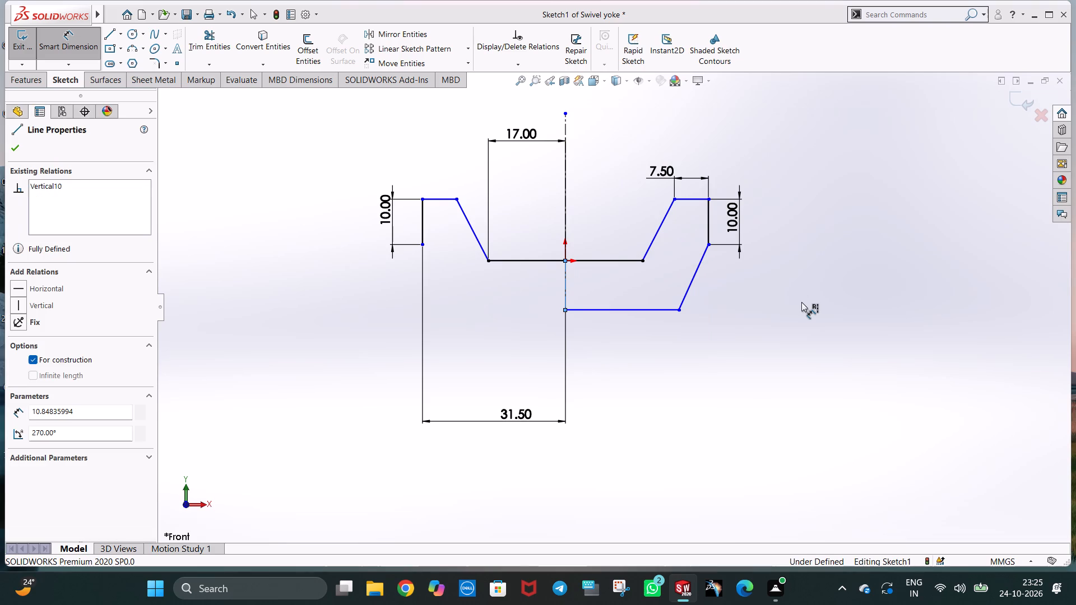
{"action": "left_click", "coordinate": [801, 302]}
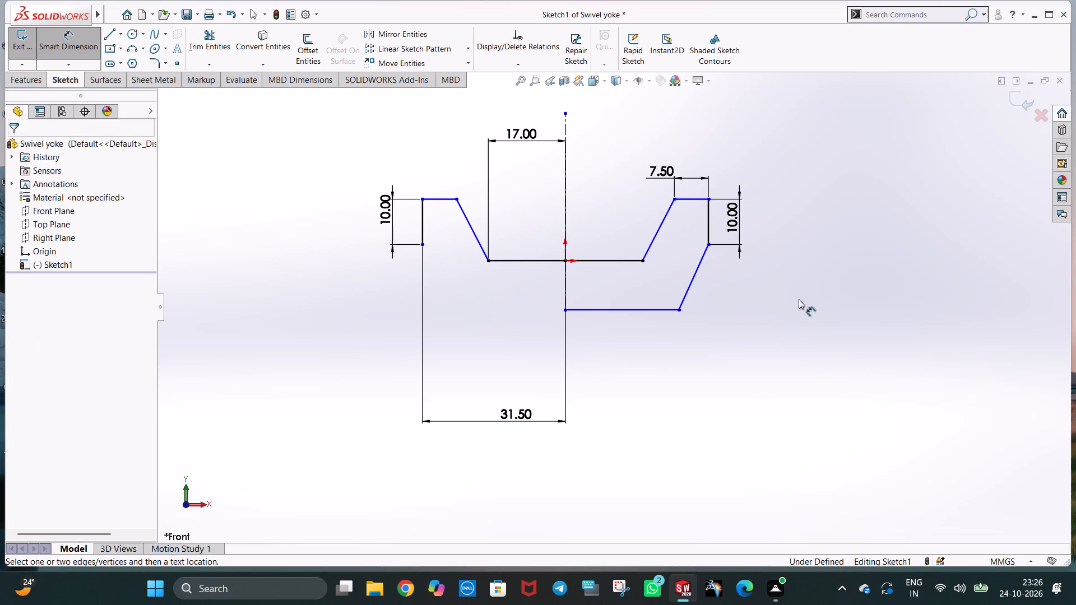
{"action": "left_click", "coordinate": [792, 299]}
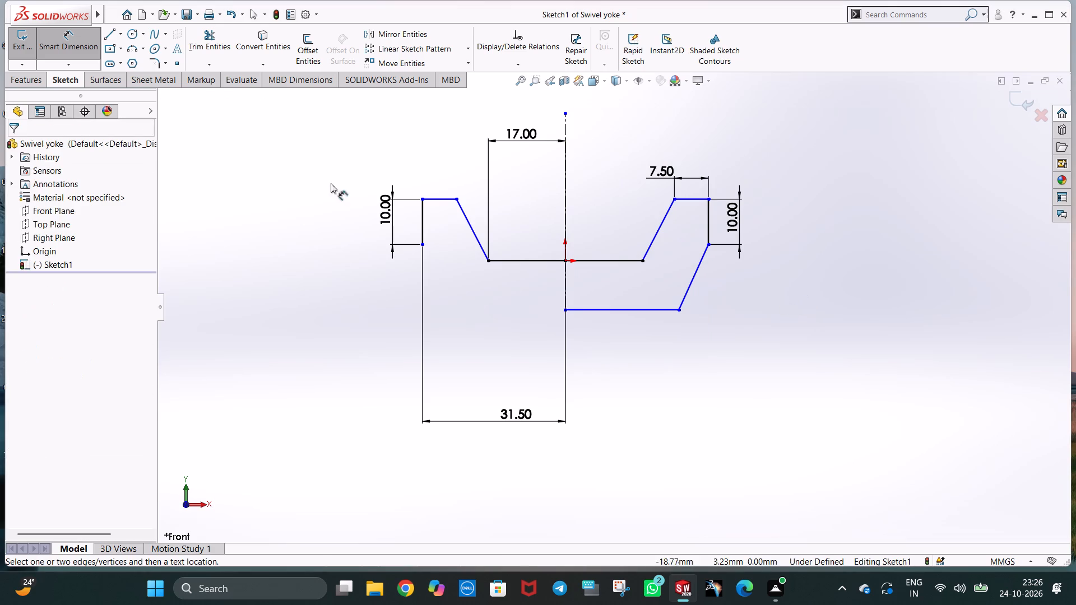
Mirror the bottom horizontal line and the right sloped line about the vertical centerline, keeping the originals.
{"action": "left_click", "coordinate": [397, 28]}
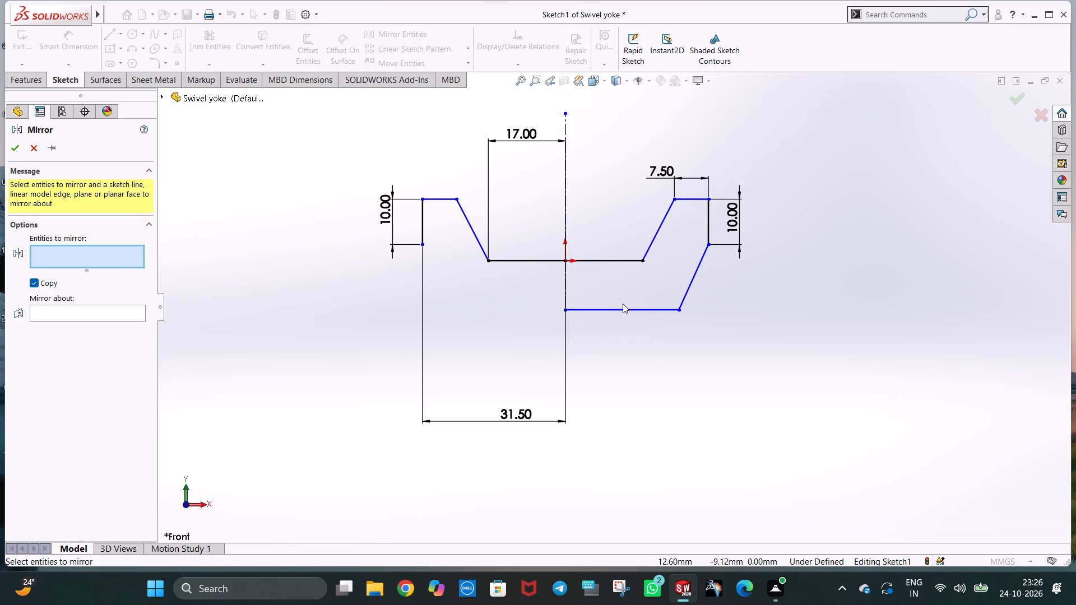
{"action": "left_click", "coordinate": [623, 306]}
{"action": "left_click", "coordinate": [623, 307]}
{"action": "left_click", "coordinate": [698, 277]}
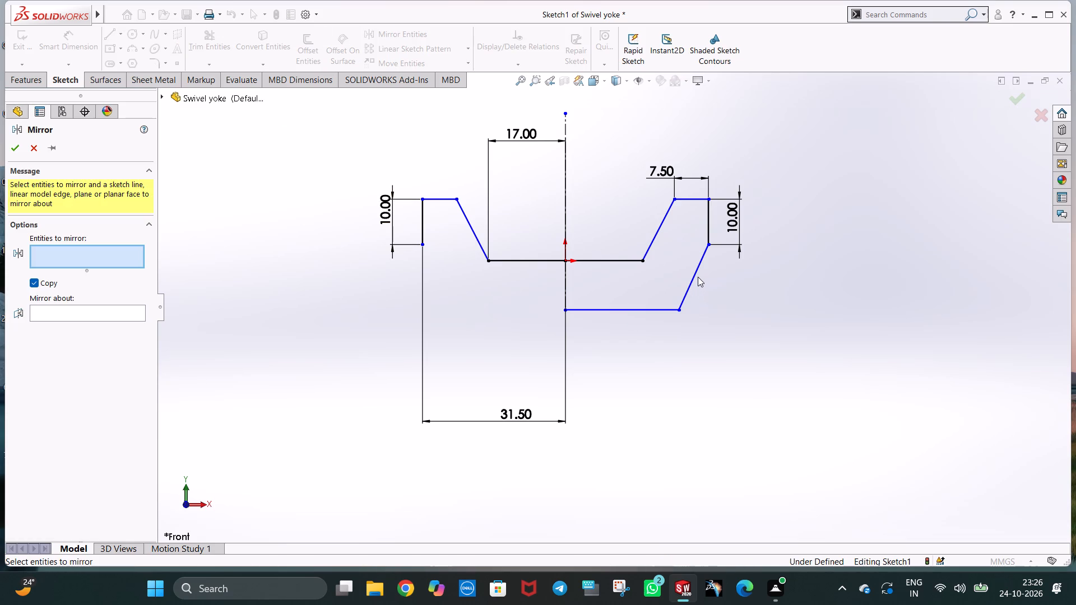
{"action": "left_click", "coordinate": [696, 273]}
{"action": "left_click", "coordinate": [631, 311]}
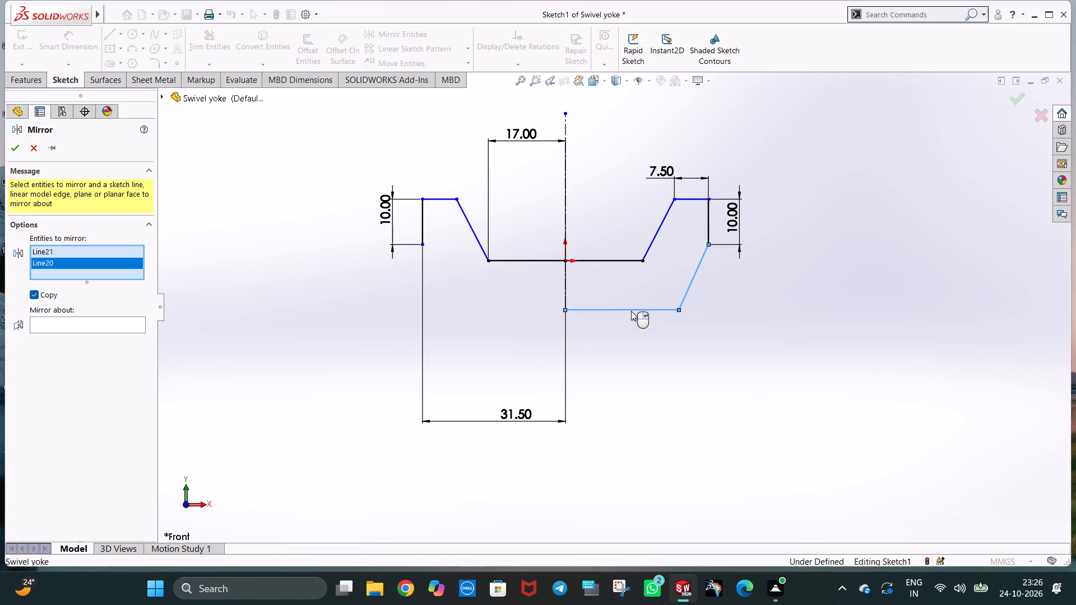
{"action": "left_click", "coordinate": [53, 328]}
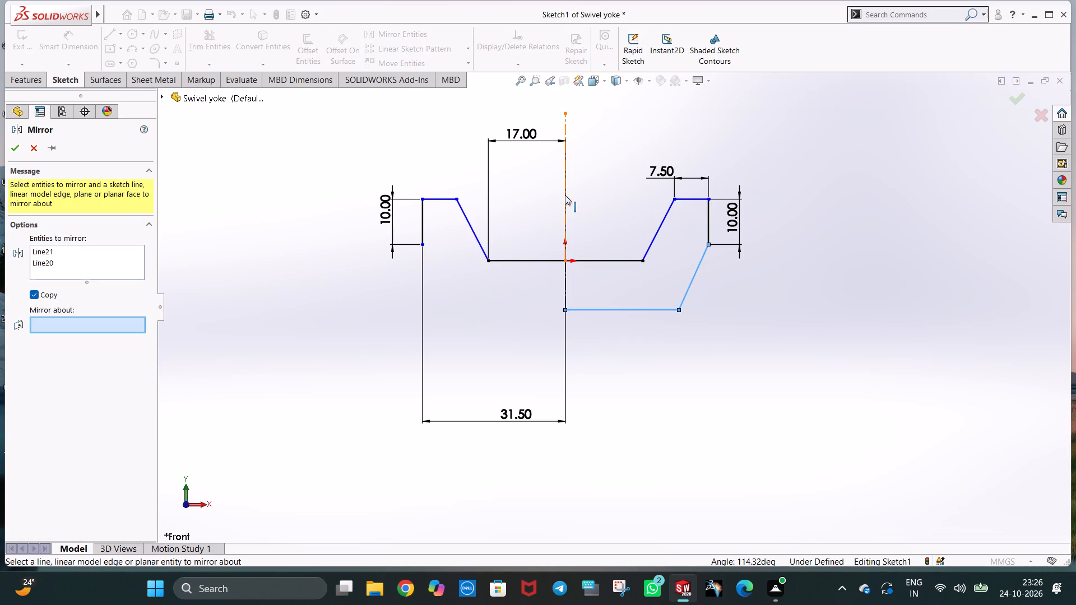
{"action": "left_click", "coordinate": [565, 195]}
{"action": "right_click", "coordinate": [565, 195]}
{"action": "left_click", "coordinate": [665, 351]}
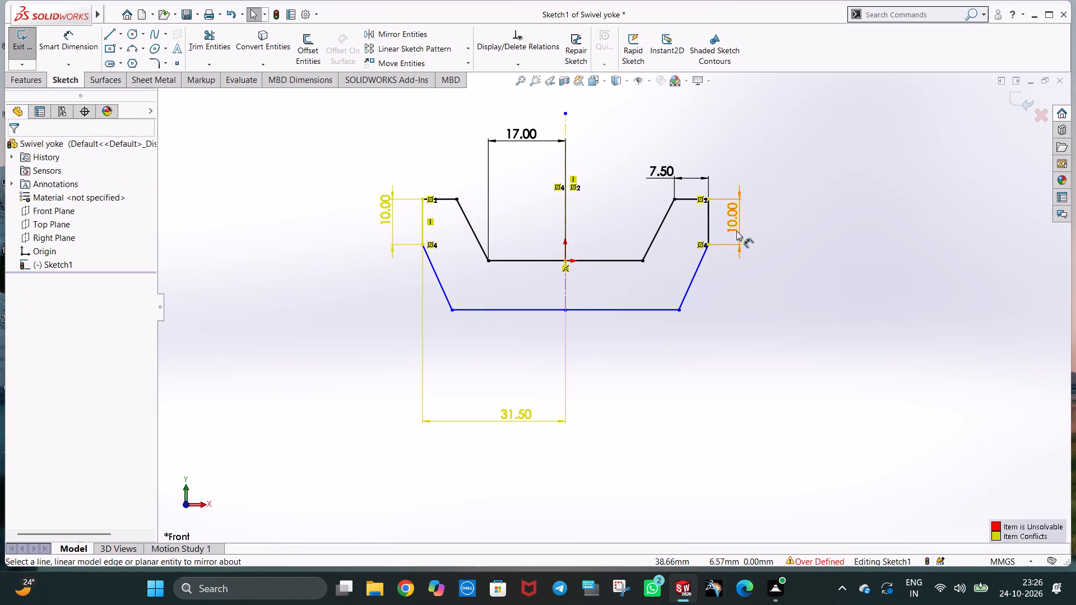
Delete the 10 mm height dimension on the right outer vertical line.
{"action": "left_click", "coordinate": [736, 231]}
{"action": "key", "text": "Delete"}
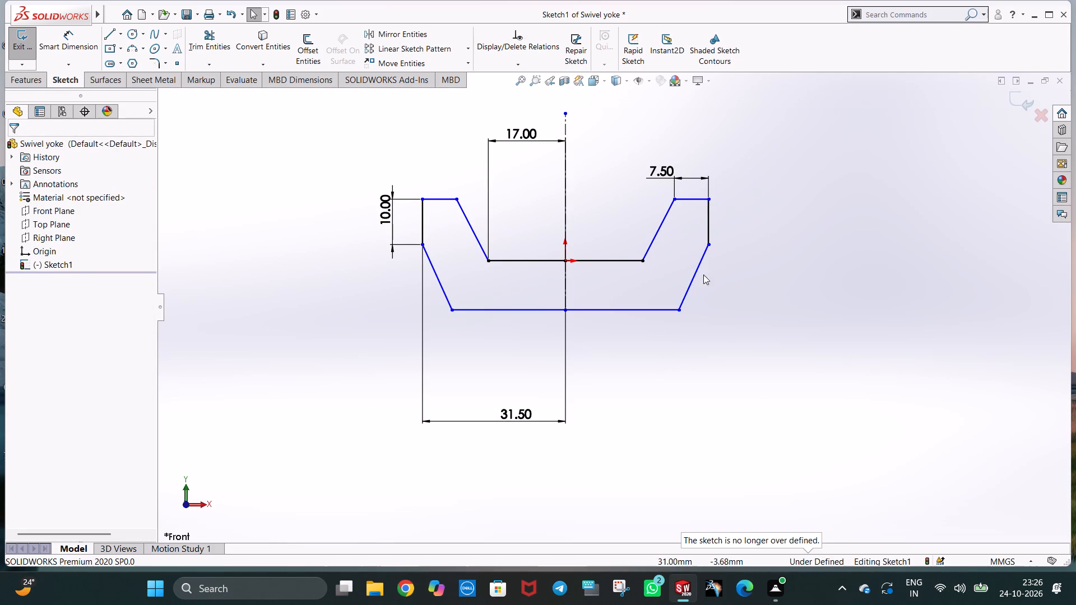
Extrude the closed yoke profile as a boss 20 mm deep with the Mid Plane end condition.
{"action": "left_click", "coordinate": [17, 84]}
{"action": "left_click", "coordinate": [25, 62]}
{"action": "middle_click_drag", "start_coordinate": [670, 341], "coordinate": [671, 342]}
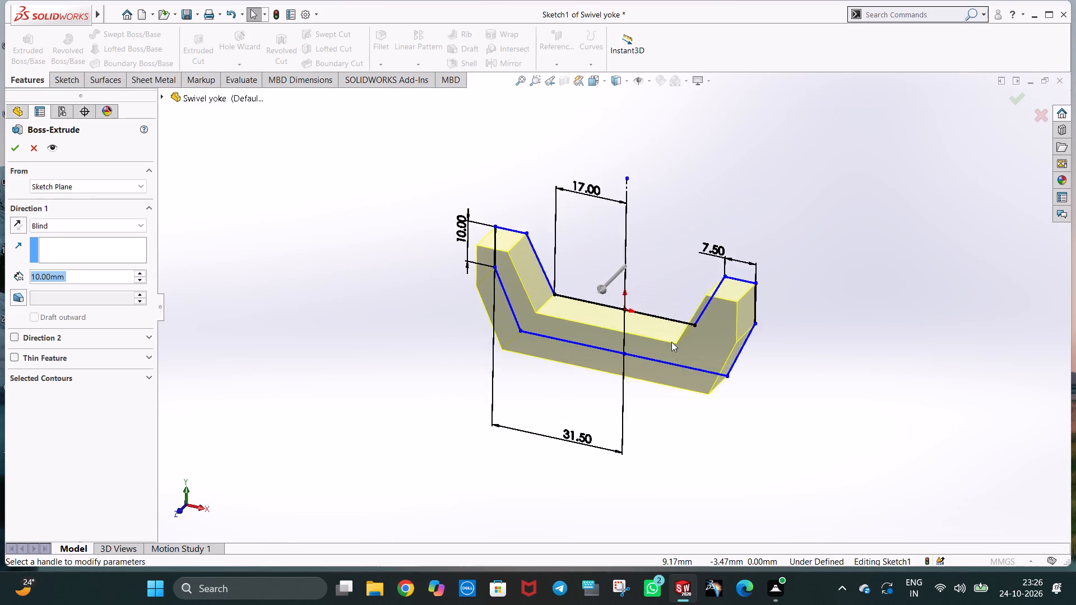
{"action": "middle_click_drag", "start_coordinate": [671, 342], "coordinate": [677, 347]}
{"action": "left_click", "coordinate": [100, 225]}
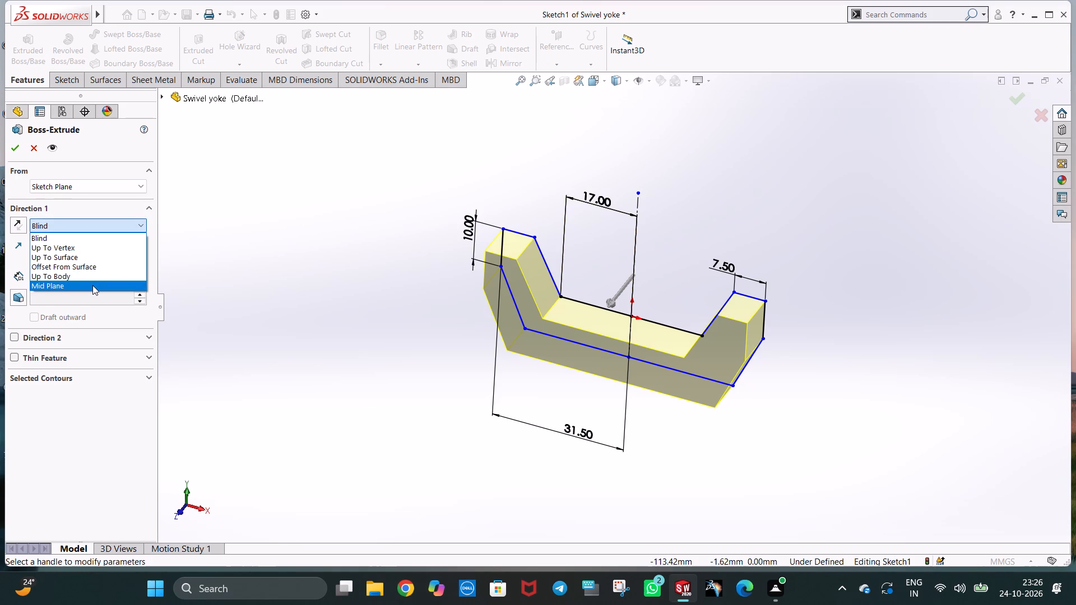
{"action": "left_click", "coordinate": [92, 285]}
{"action": "type", "text": "20"}
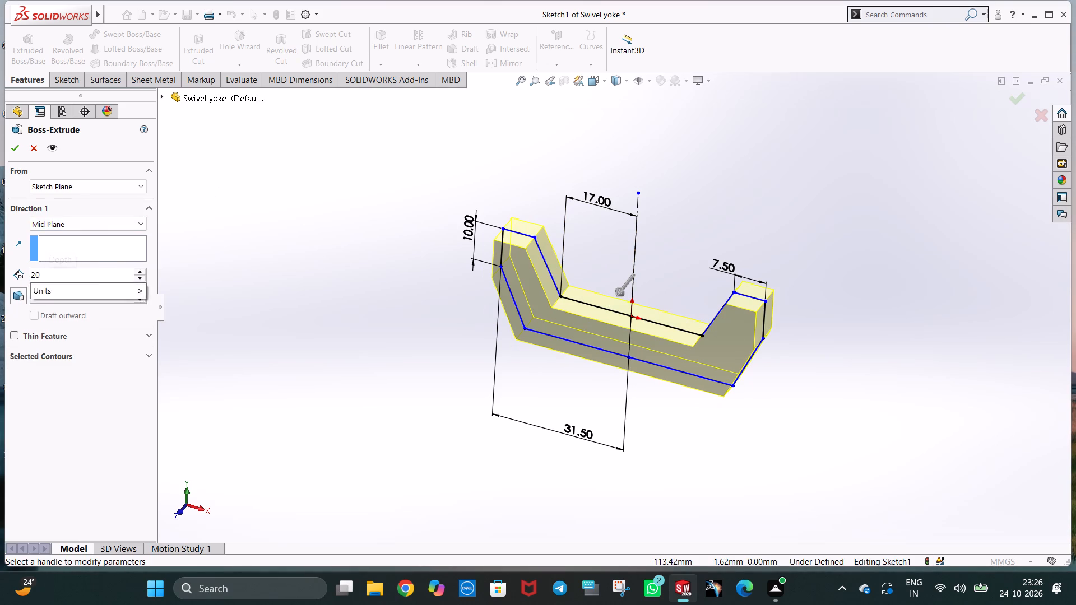
{"action": "key", "text": "Return"}
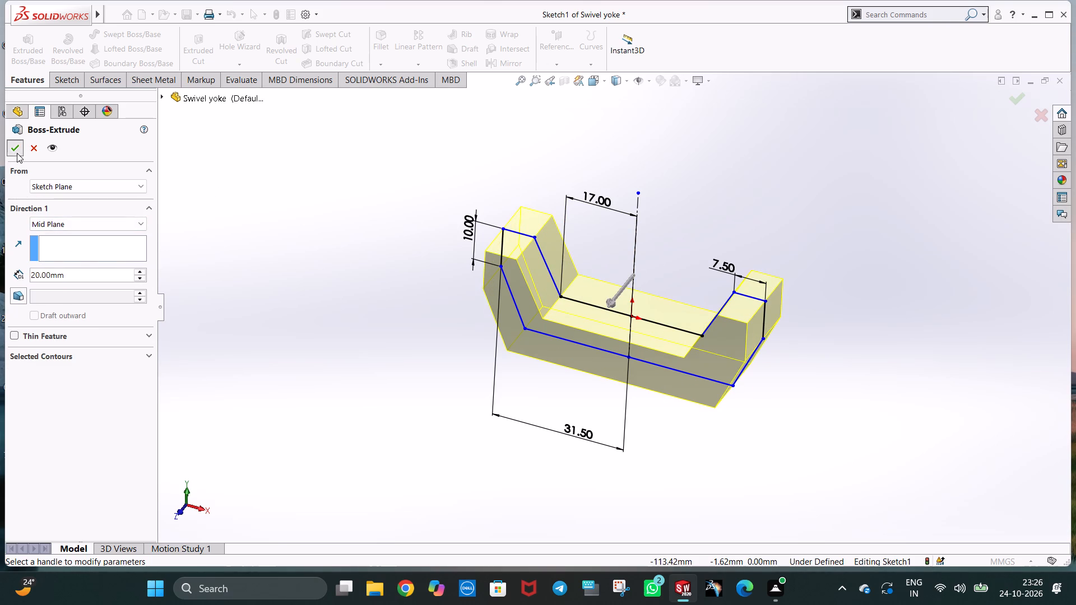
{"action": "left_click", "coordinate": [17, 153]}
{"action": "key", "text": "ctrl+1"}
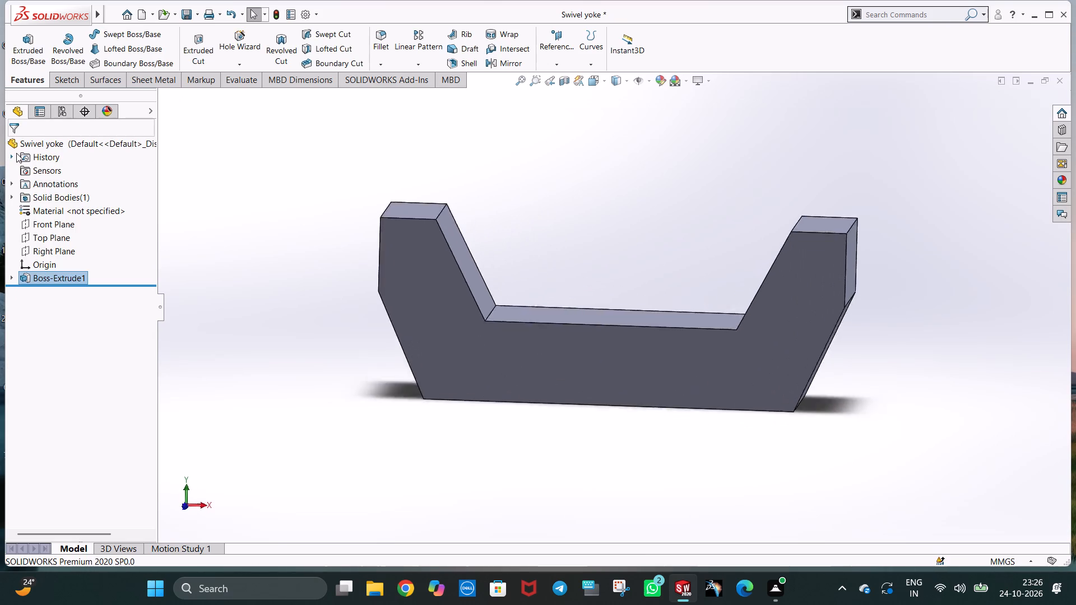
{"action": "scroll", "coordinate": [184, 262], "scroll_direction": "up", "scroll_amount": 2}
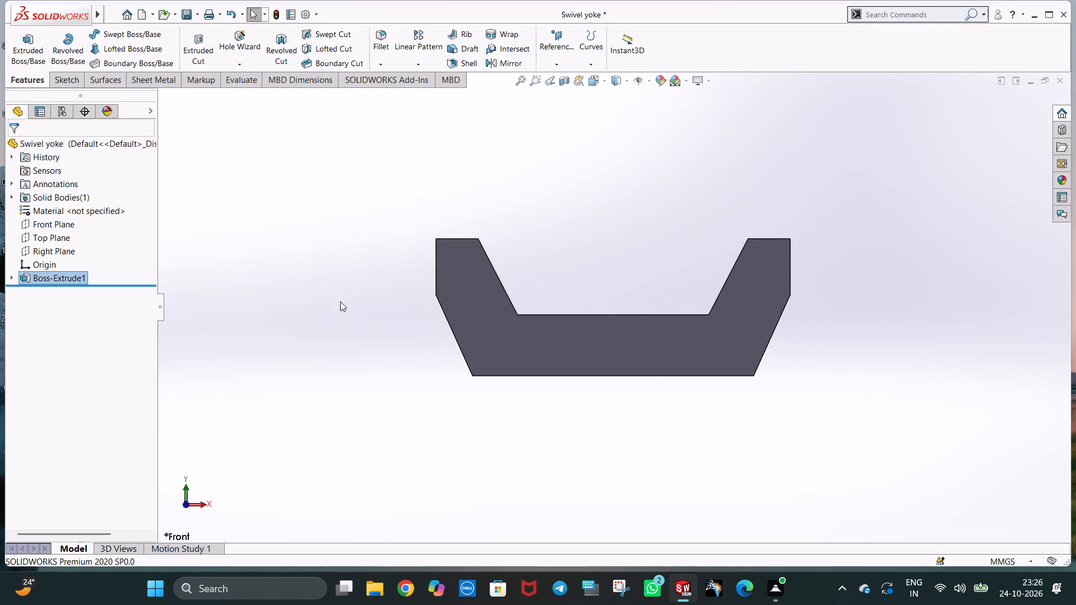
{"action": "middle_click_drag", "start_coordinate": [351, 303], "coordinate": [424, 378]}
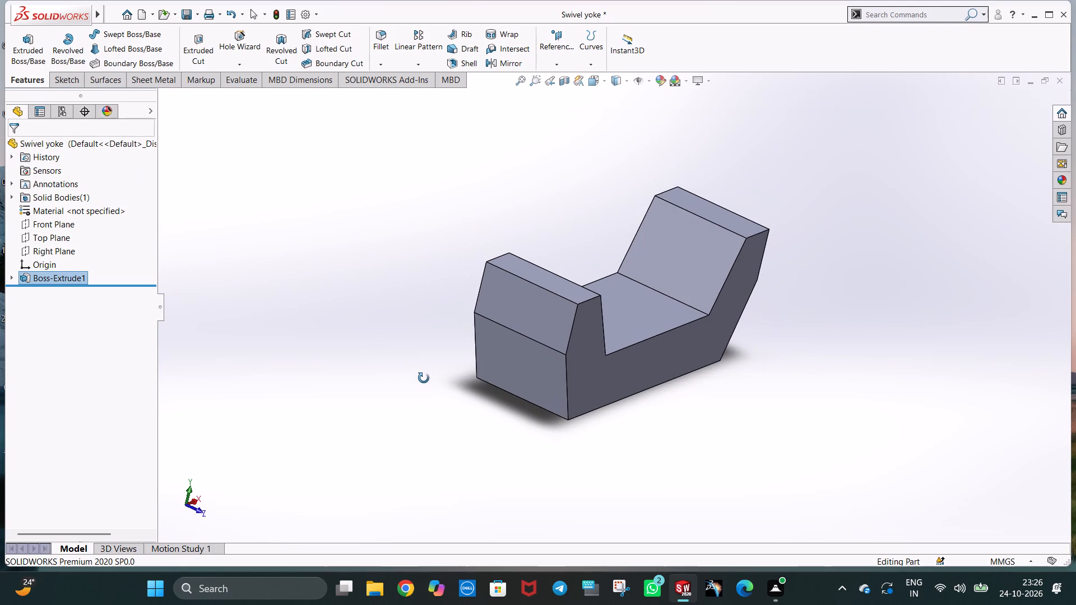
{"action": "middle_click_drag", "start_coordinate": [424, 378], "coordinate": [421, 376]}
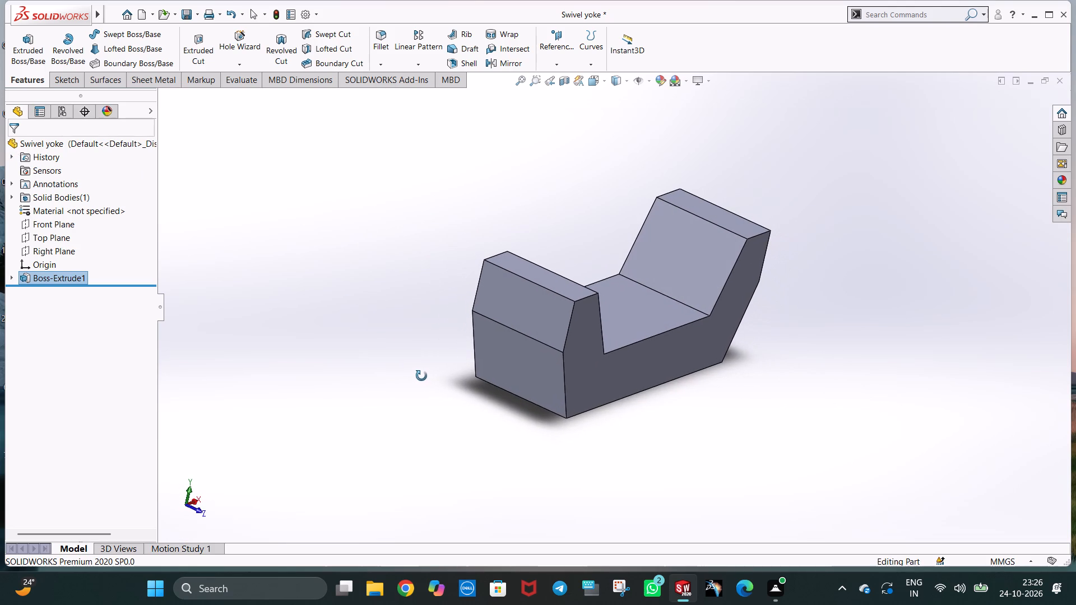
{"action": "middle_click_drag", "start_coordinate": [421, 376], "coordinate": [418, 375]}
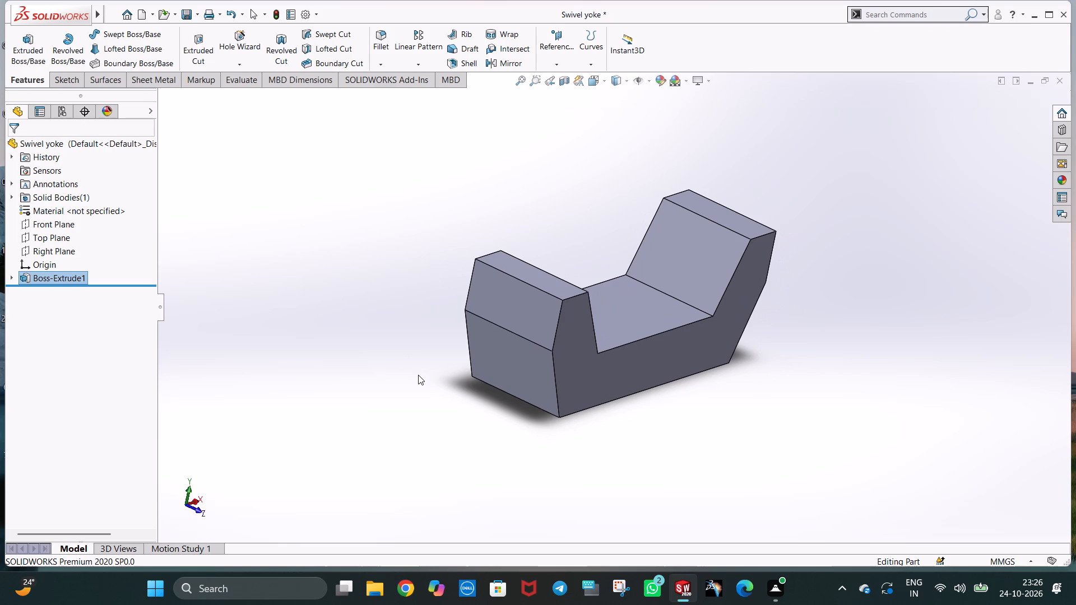
Start a sketch on the upper end face of the yoke's left arm with a 3.5 mm line from the top edge's midpoint.
{"action": "key", "text": "ctrl+3"}
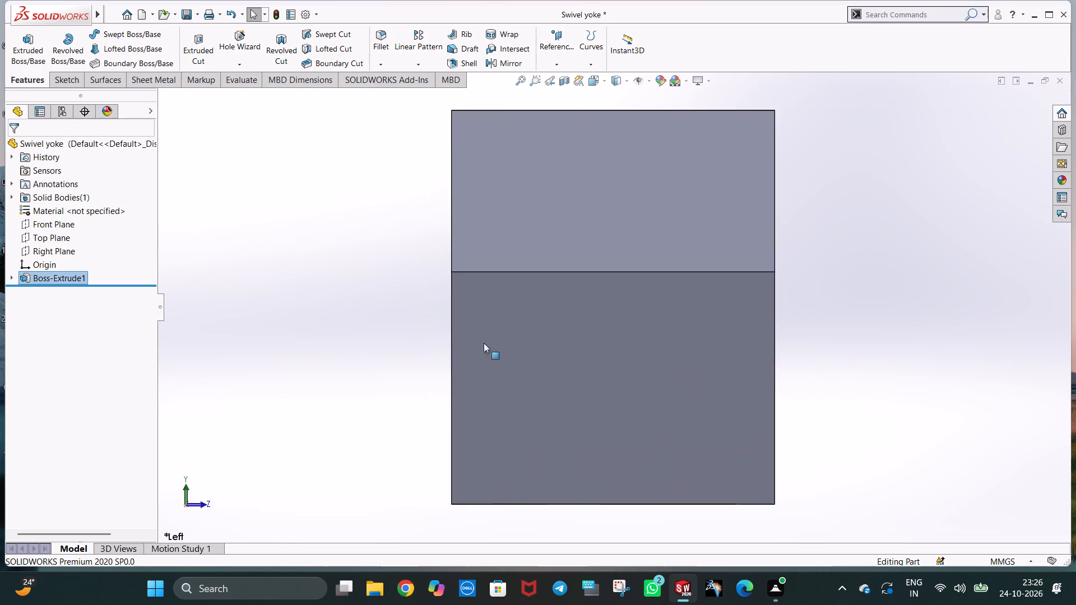
{"action": "scroll", "coordinate": [576, 290], "scroll_direction": "up", "scroll_amount": 1}
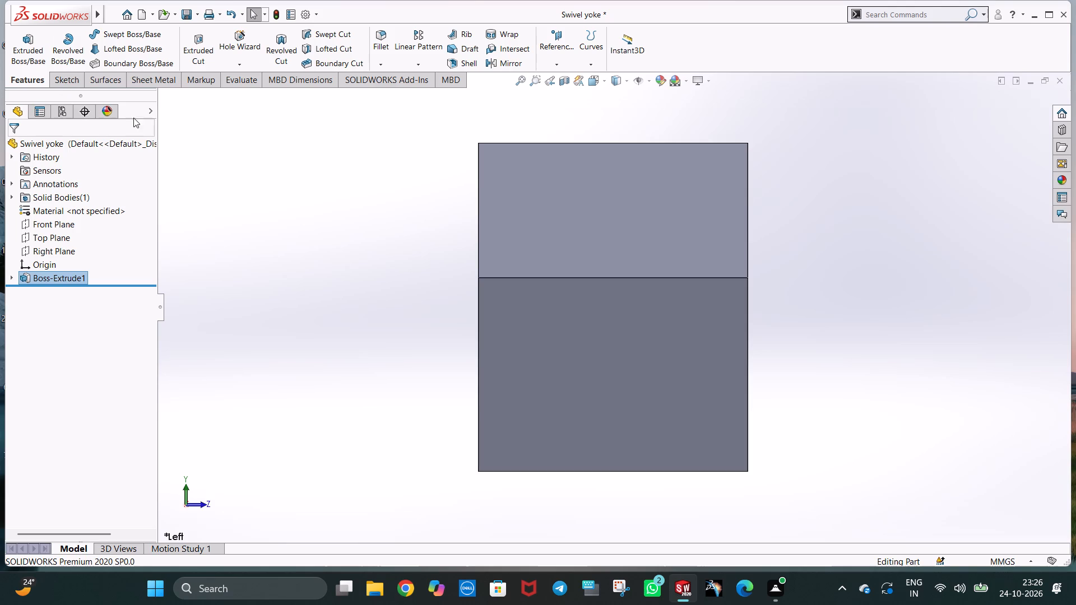
{"action": "right_click", "coordinate": [563, 339]}
{"action": "left_click", "coordinate": [585, 235]}
{"action": "right_click", "coordinate": [585, 235]}
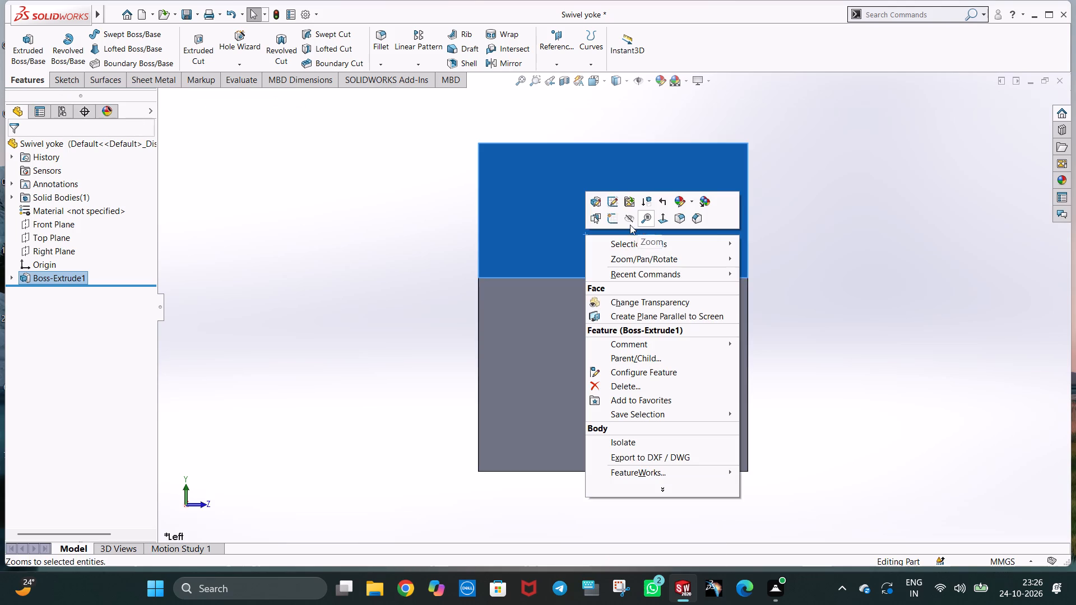
{"action": "left_click", "coordinate": [615, 217]}
{"action": "left_click", "coordinate": [111, 35]}
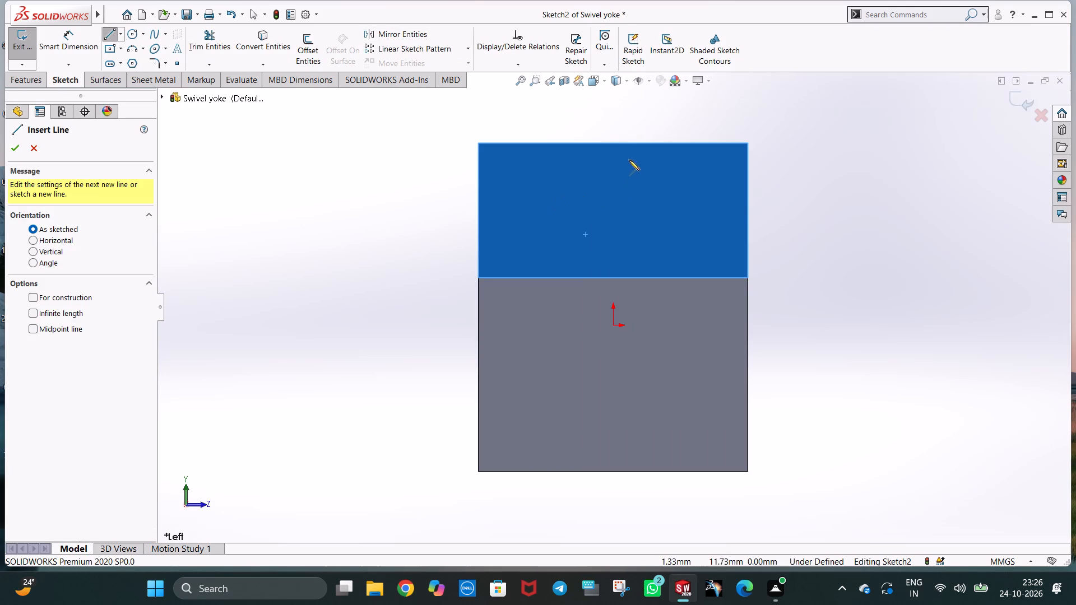
{"action": "left_click", "coordinate": [613, 143]}
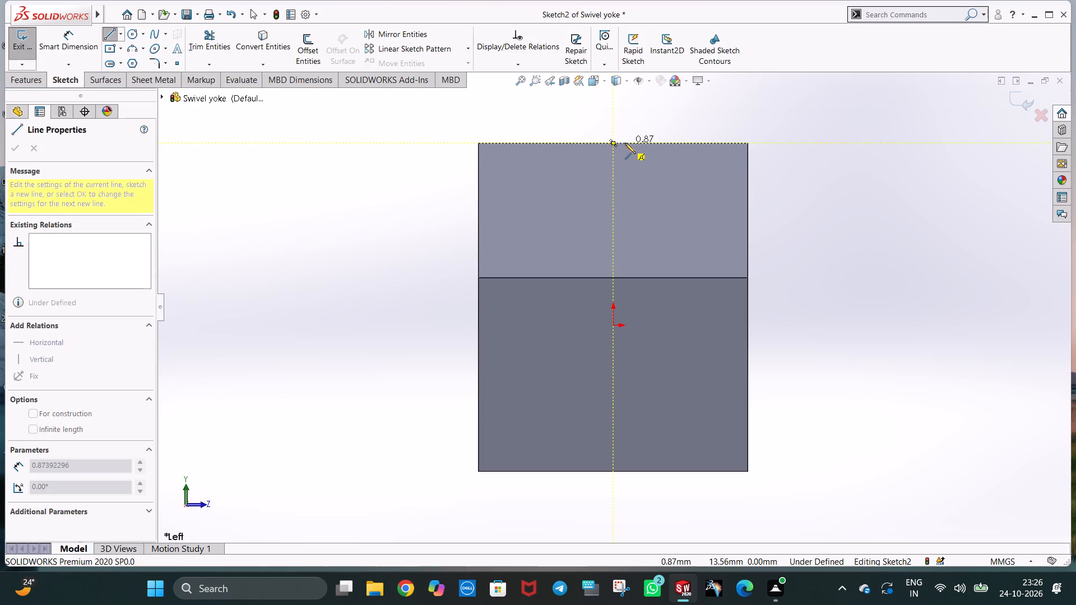
{"action": "left_click", "coordinate": [665, 143]}
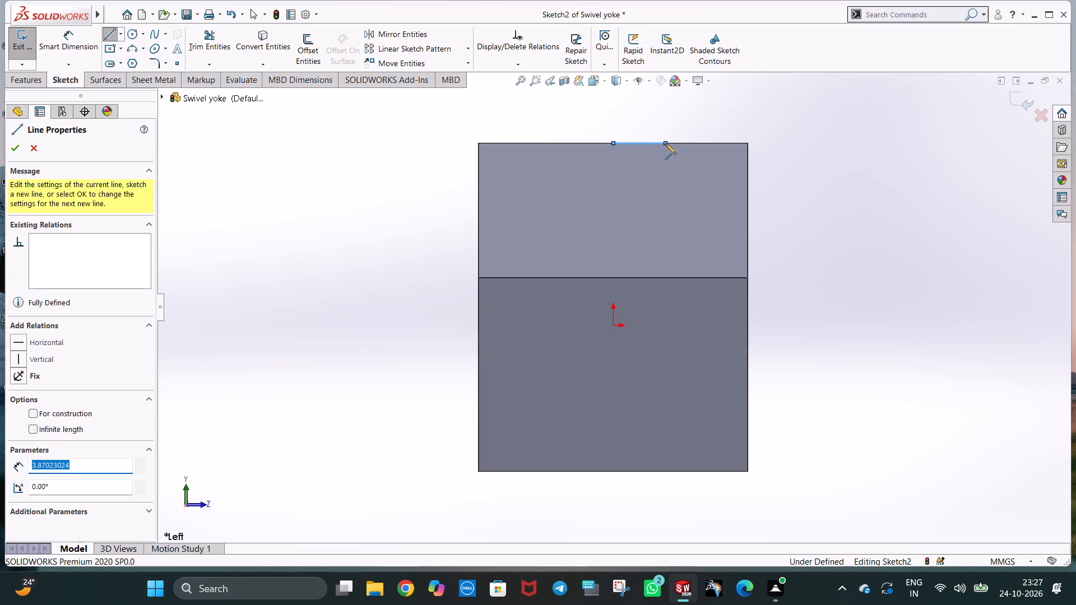
{"action": "type", "text": "3.5"}
{"action": "key", "text": "Return"}
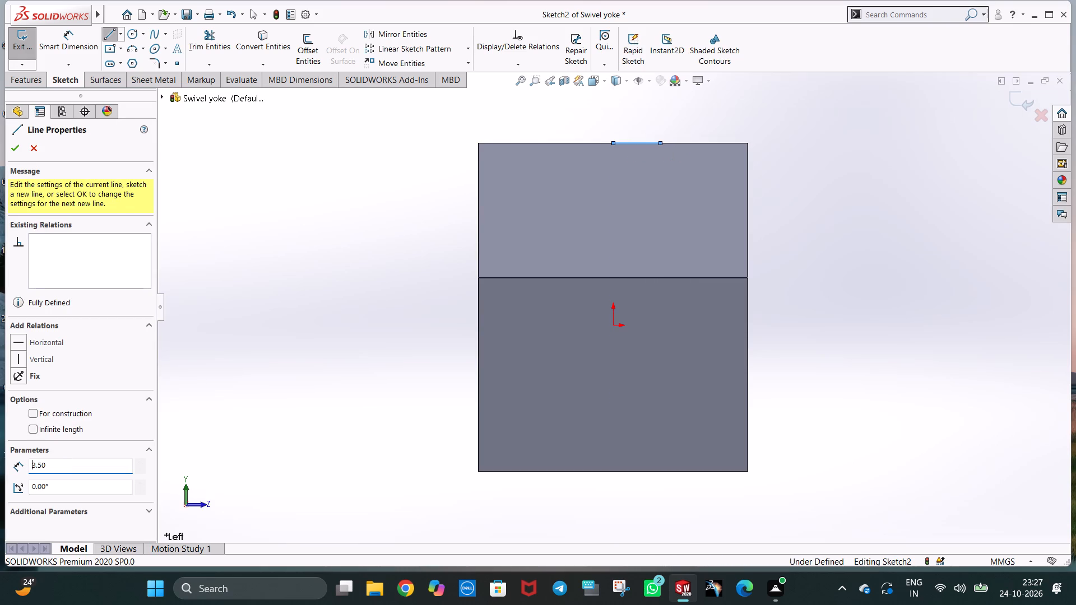
Complete the notch rectangle with a 5 mm vertical side, a 7 mm bottom line and lines closing back to the top edge's midpoint.
{"action": "left_click", "coordinate": [662, 211]}
{"action": "key", "text": "5"}
{"action": "key", "text": "Return"}
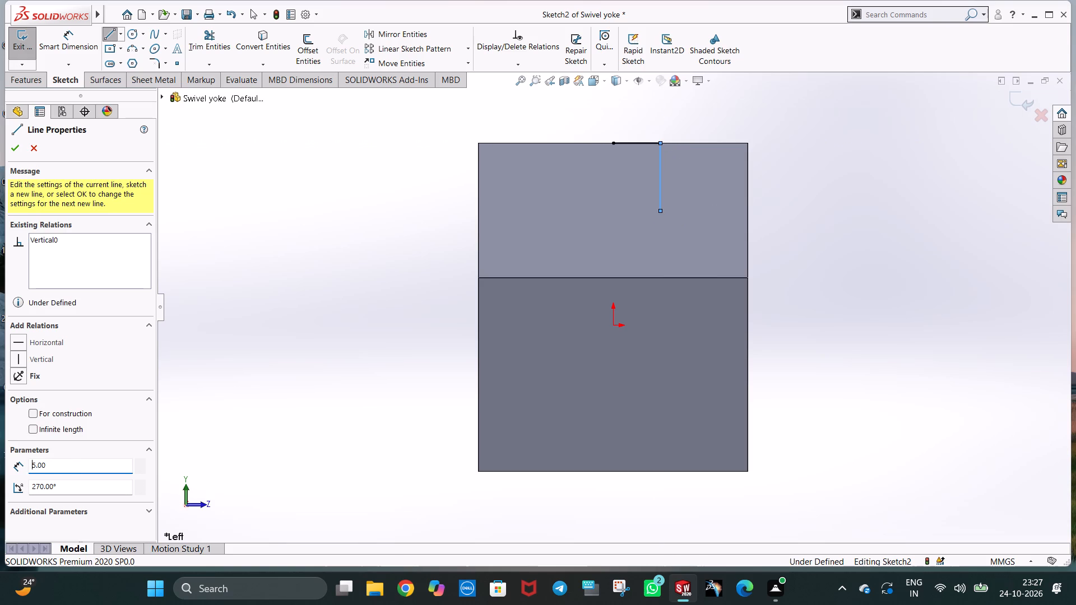
{"action": "left_click", "coordinate": [540, 211]}
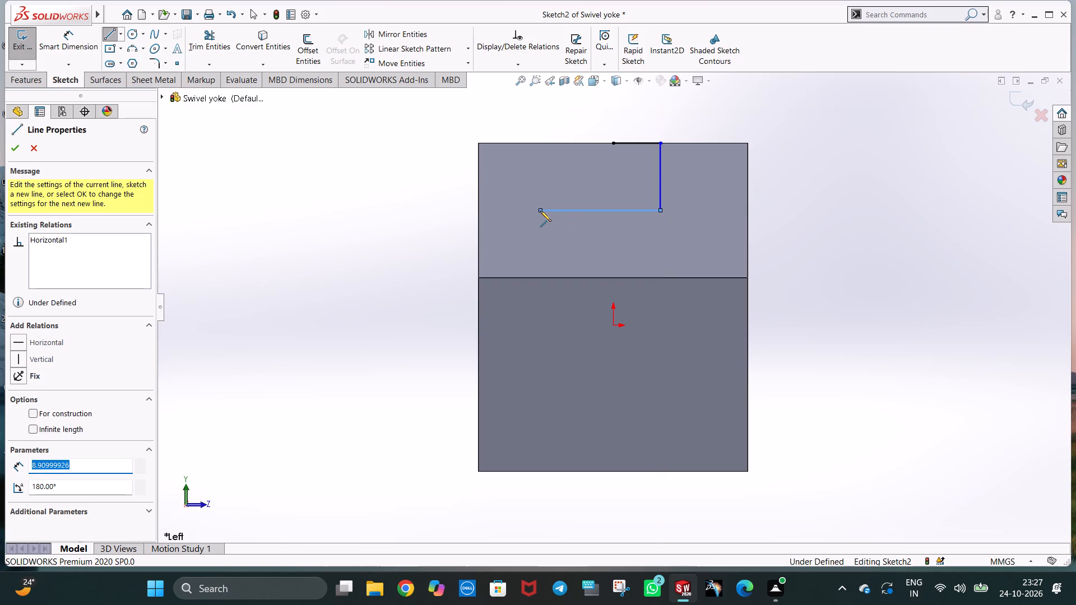
{"action": "key", "text": "7"}
{"action": "key", "text": "Return"}
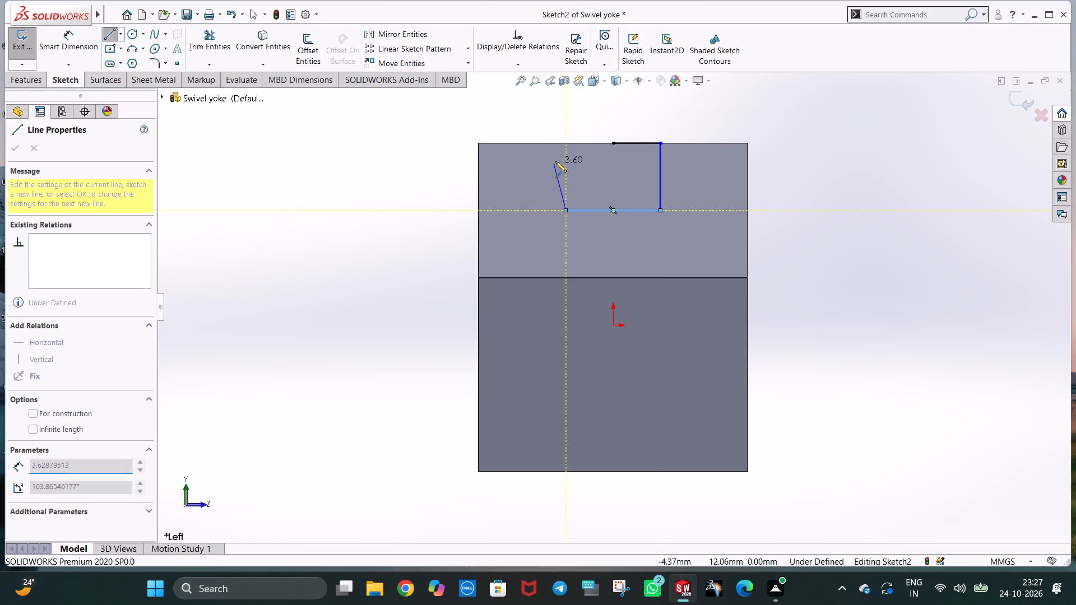
{"action": "left_click", "coordinate": [565, 145]}
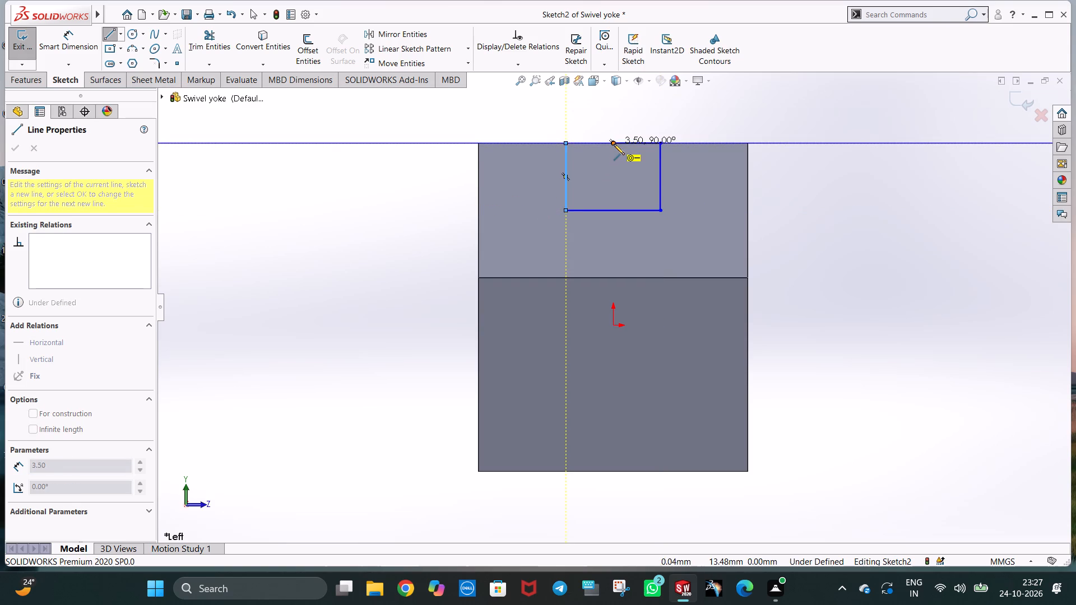
{"action": "left_click", "coordinate": [613, 143]}
{"action": "key", "text": "Escape"}
{"action": "key", "text": "Escape"}
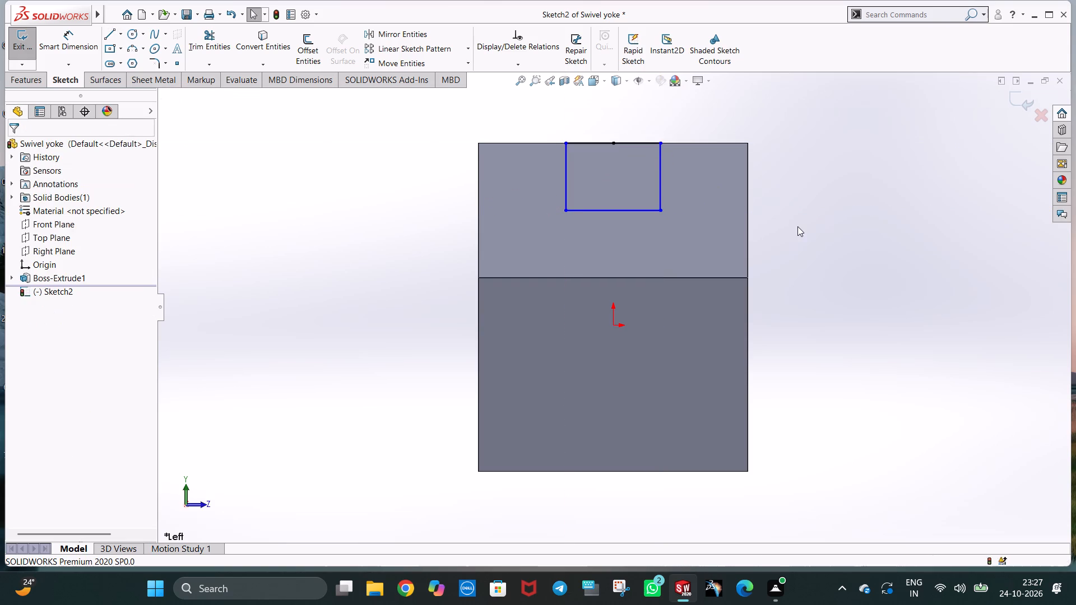
{"action": "left_click", "coordinate": [797, 226]}
Extrude-cut the notch rectangle with the Through All end condition across both yoke arms.
{"action": "middle_click_drag", "start_coordinate": [816, 269], "coordinate": [779, 284]}
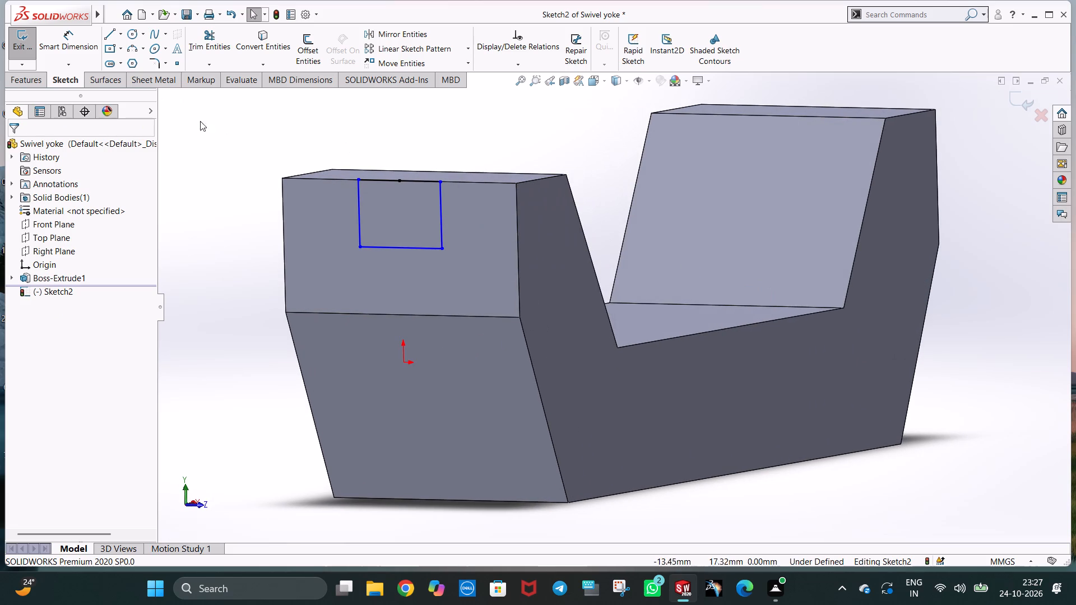
{"action": "left_click", "coordinate": [44, 77]}
{"action": "left_click", "coordinate": [202, 47]}
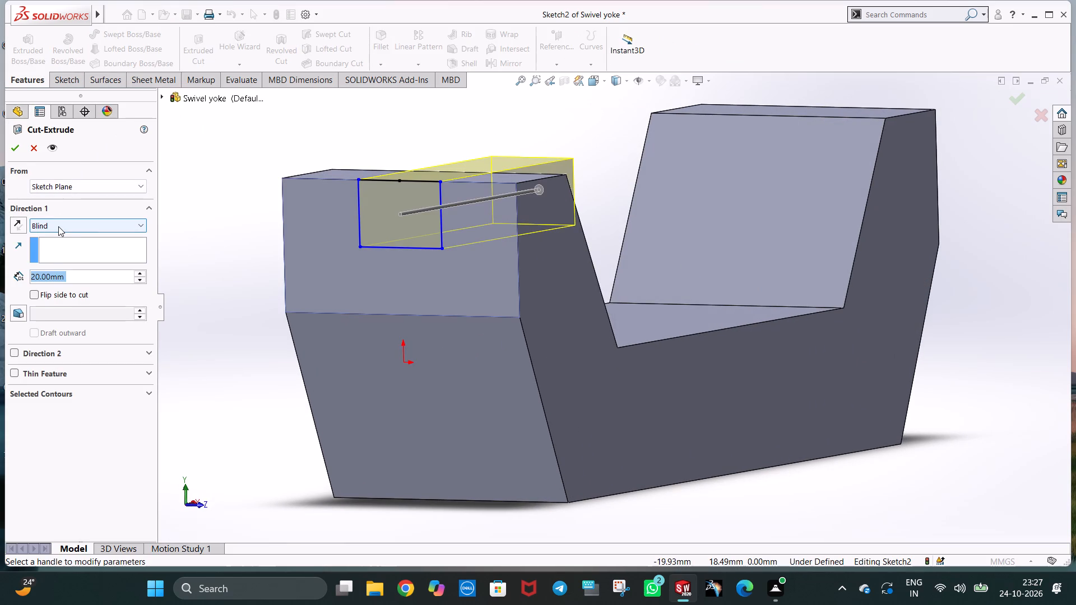
{"action": "left_click", "coordinate": [58, 226]}
{"action": "left_click", "coordinate": [77, 246]}
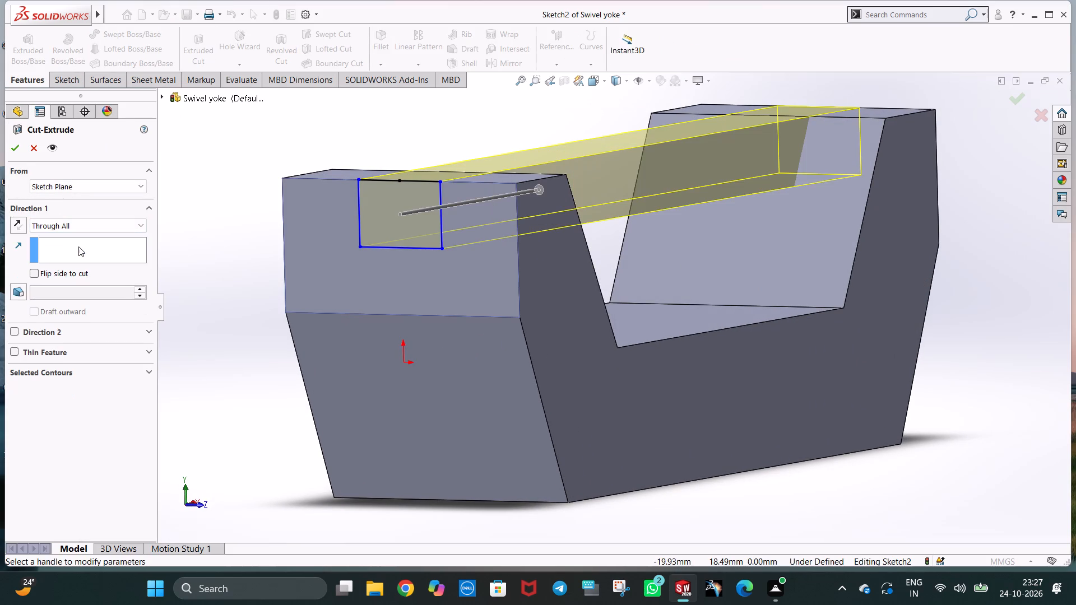
{"action": "middle_click_drag", "start_coordinate": [880, 314], "coordinate": [672, 329]}
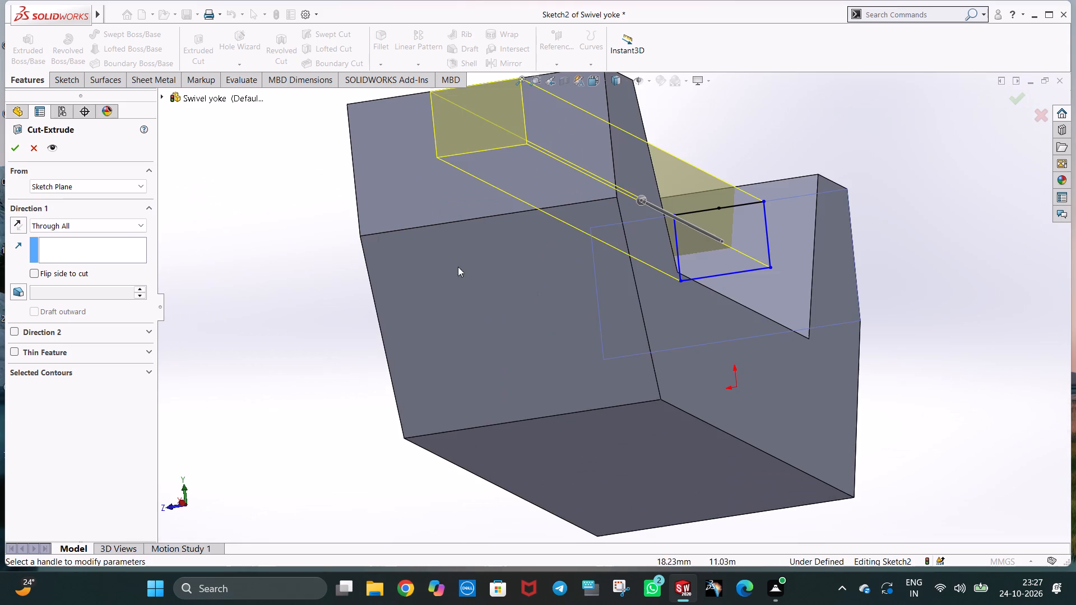
{"action": "left_click", "coordinate": [15, 151]}
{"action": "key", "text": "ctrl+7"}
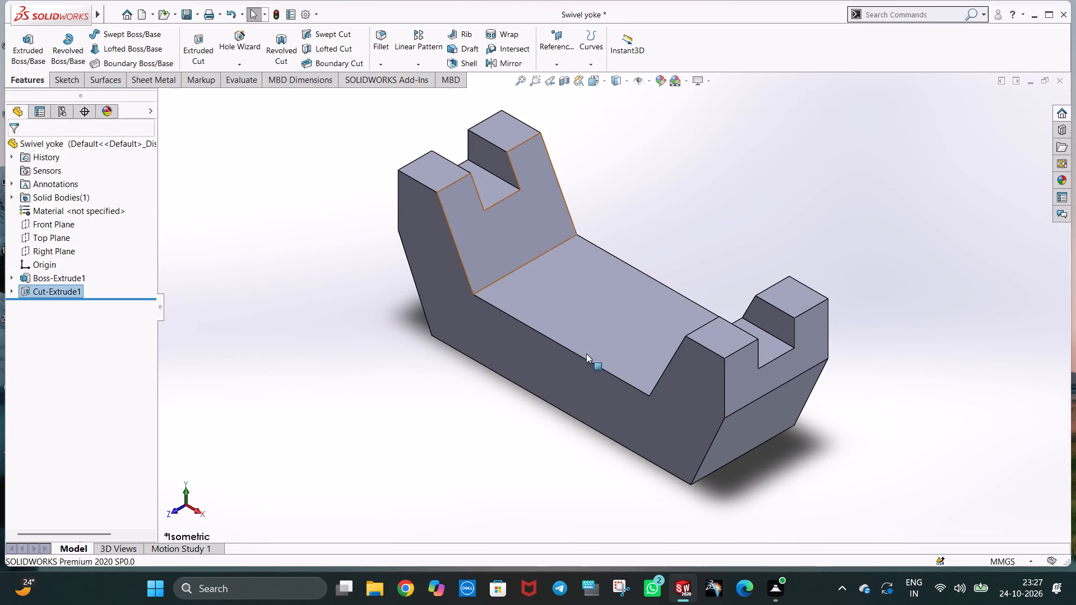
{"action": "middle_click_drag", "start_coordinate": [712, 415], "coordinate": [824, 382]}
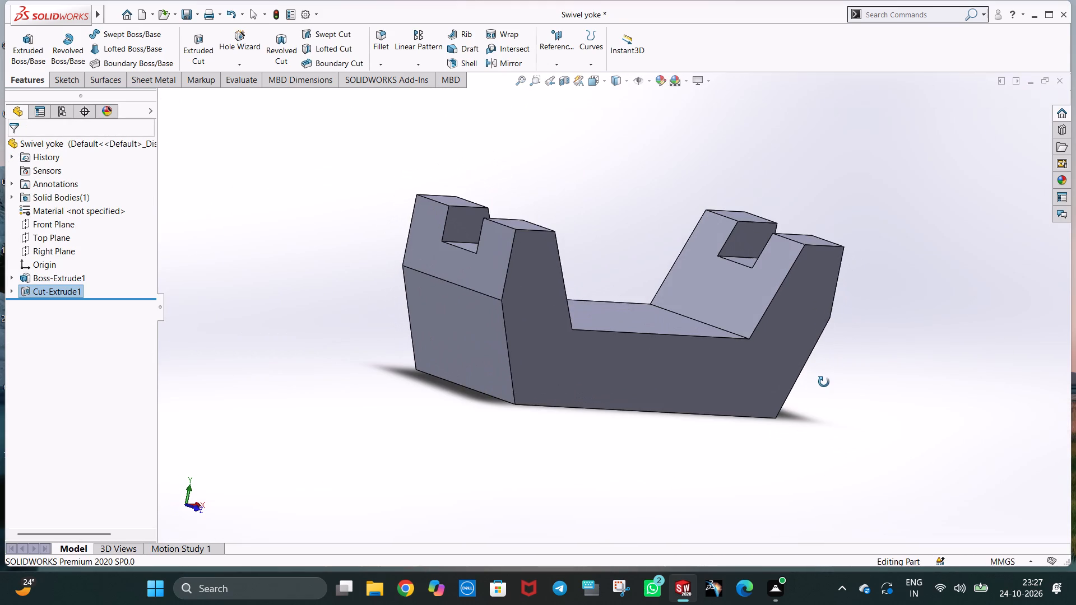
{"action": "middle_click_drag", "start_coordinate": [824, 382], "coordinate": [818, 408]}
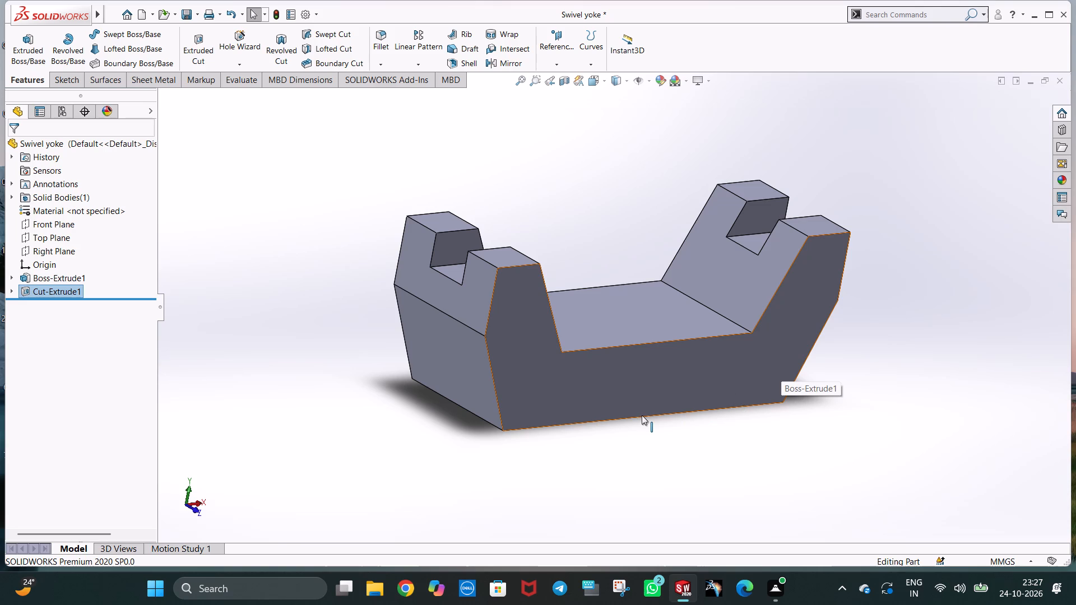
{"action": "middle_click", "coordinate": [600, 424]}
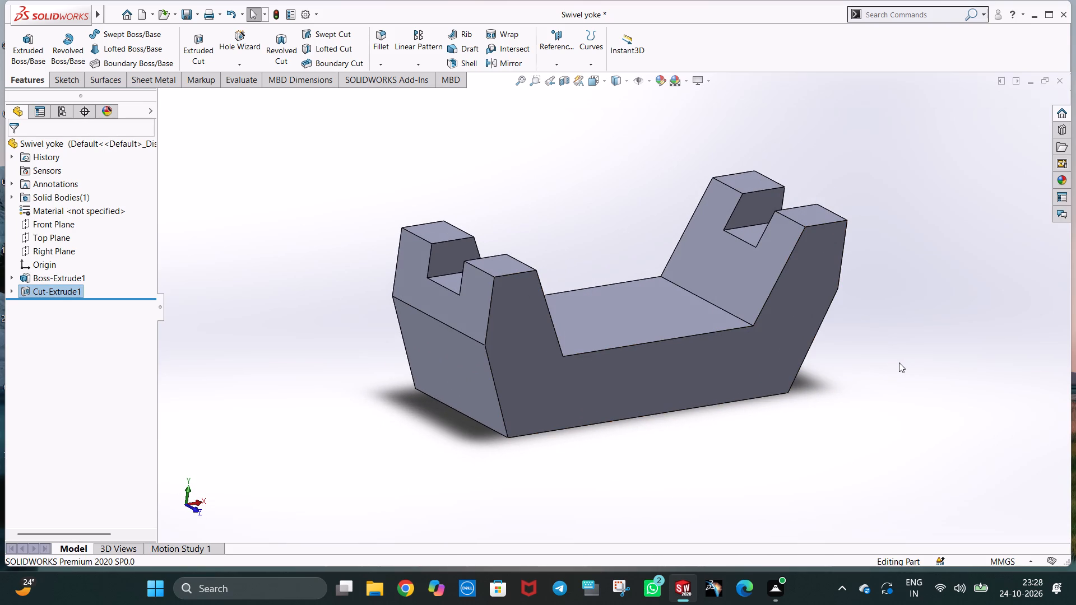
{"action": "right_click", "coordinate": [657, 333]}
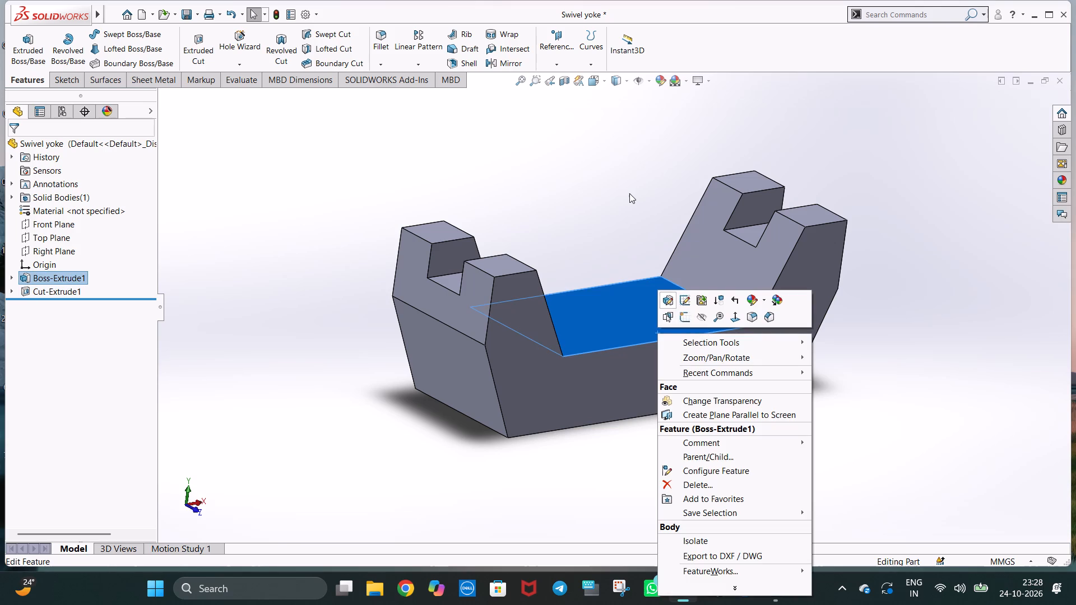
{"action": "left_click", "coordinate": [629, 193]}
Save the Swivel yoke part.
{"action": "key", "text": "ctrl+s"}
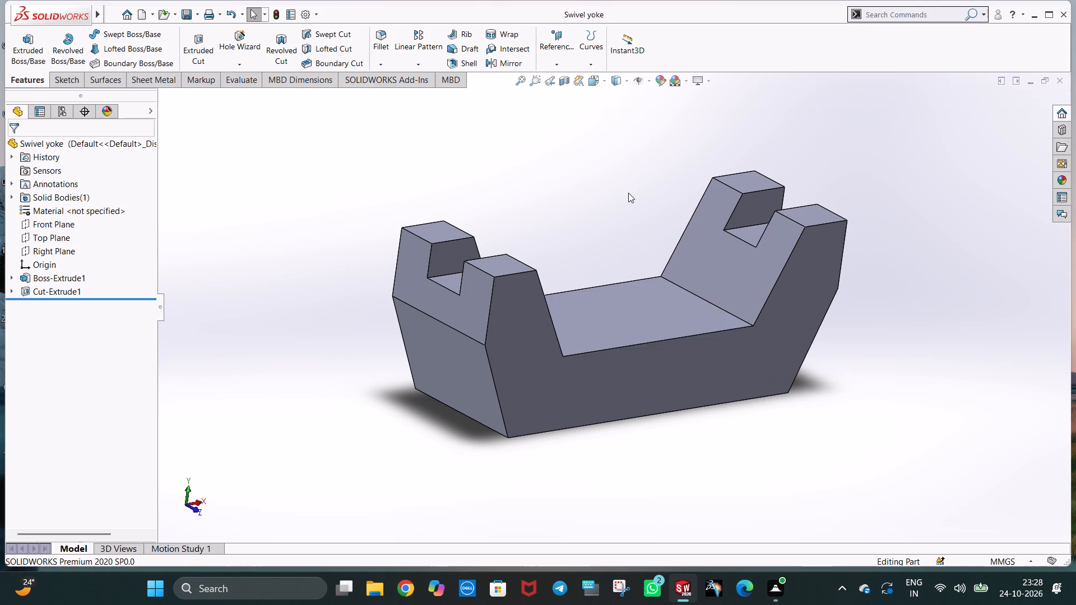
{"action": "key", "text": "ctrl+s"}
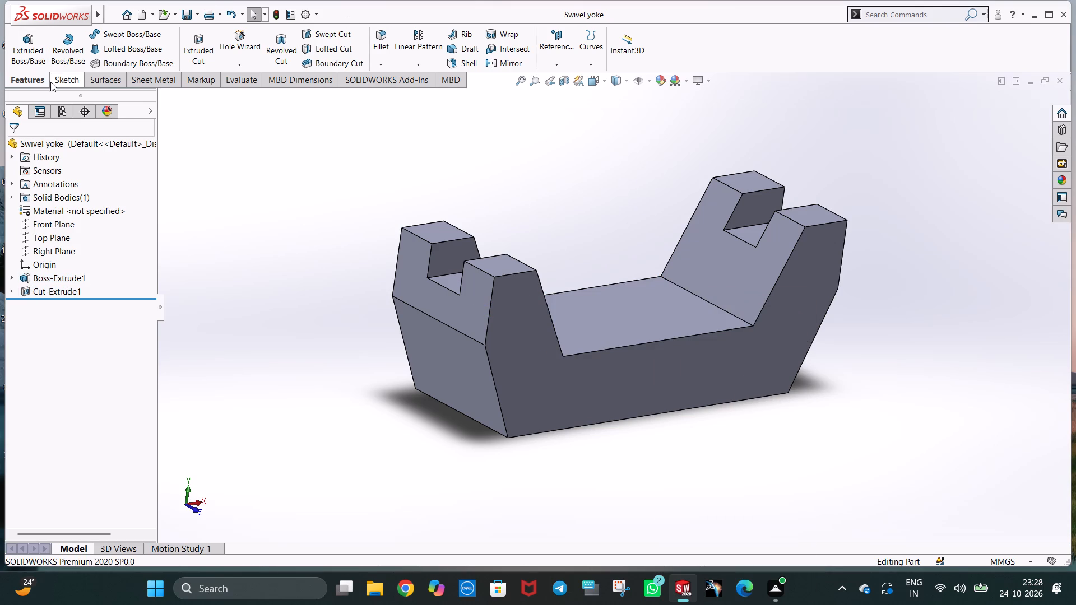
Save the part as Swivel yoke in SOLIDWORKS Part format on the Desktop, replacing the existing file.
{"action": "left_click", "coordinate": [59, 77]}
{"action": "left_click", "coordinate": [29, 80]}
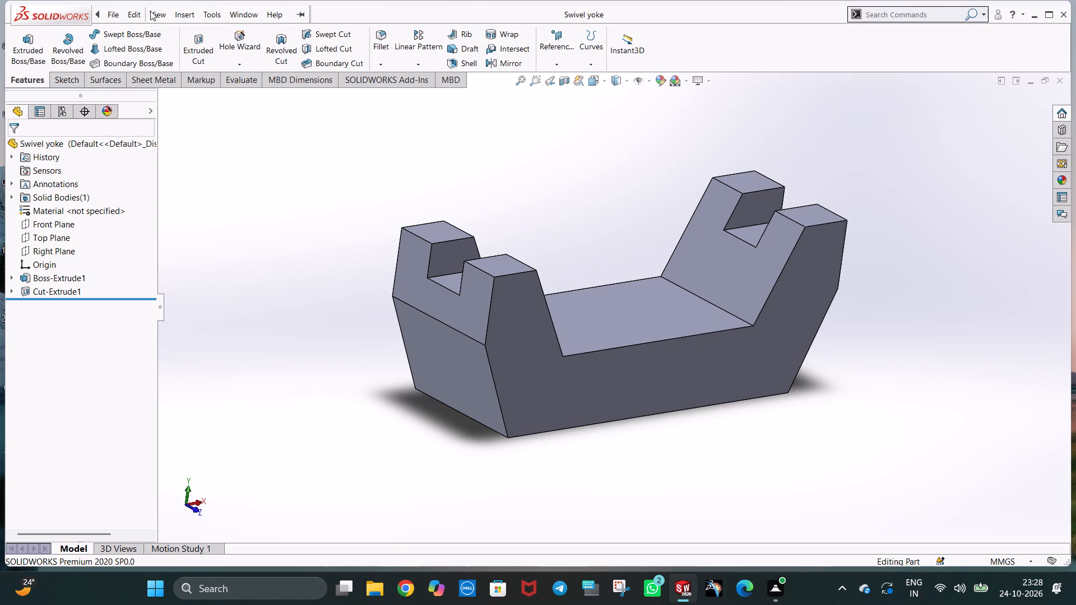
{"action": "left_click", "coordinate": [328, 142]}
{"action": "left_click", "coordinate": [196, 16]}
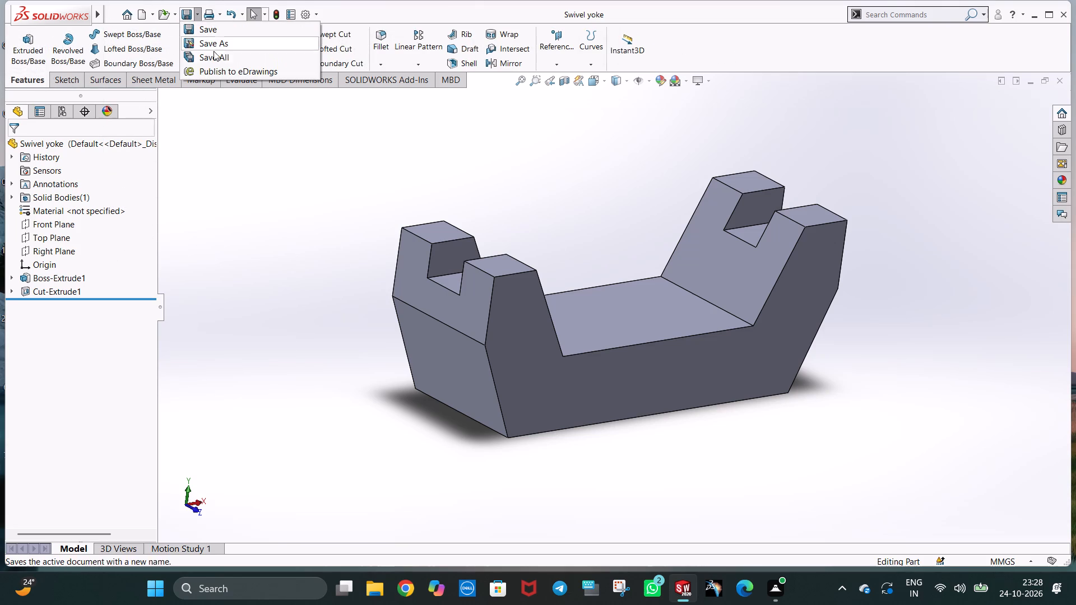
{"action": "left_click", "coordinate": [217, 46]}
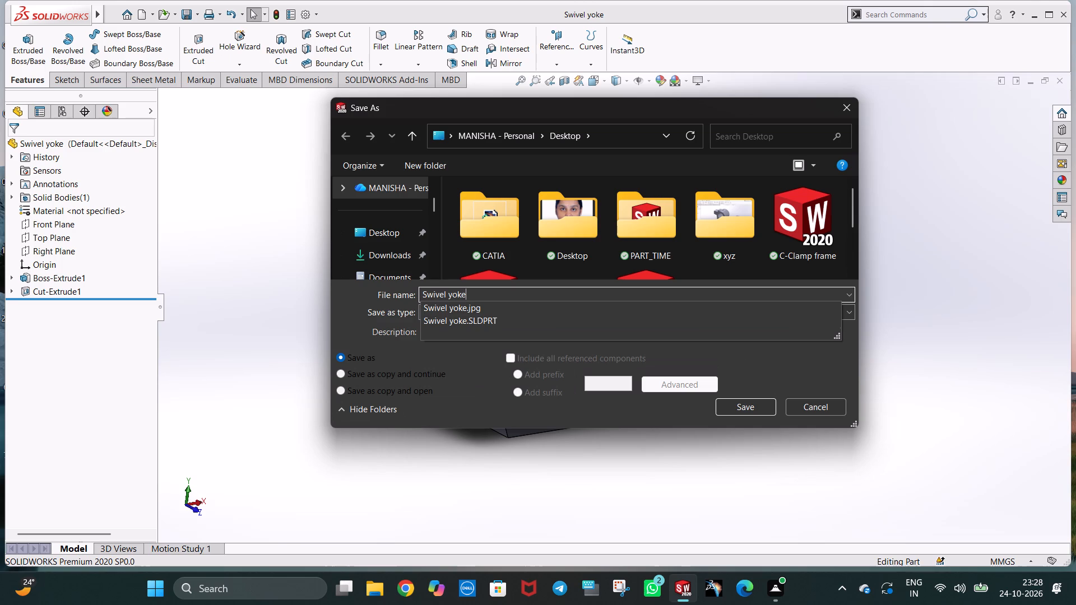
{"action": "left_click", "coordinate": [396, 228]}
{"action": "left_click", "coordinate": [744, 398]}
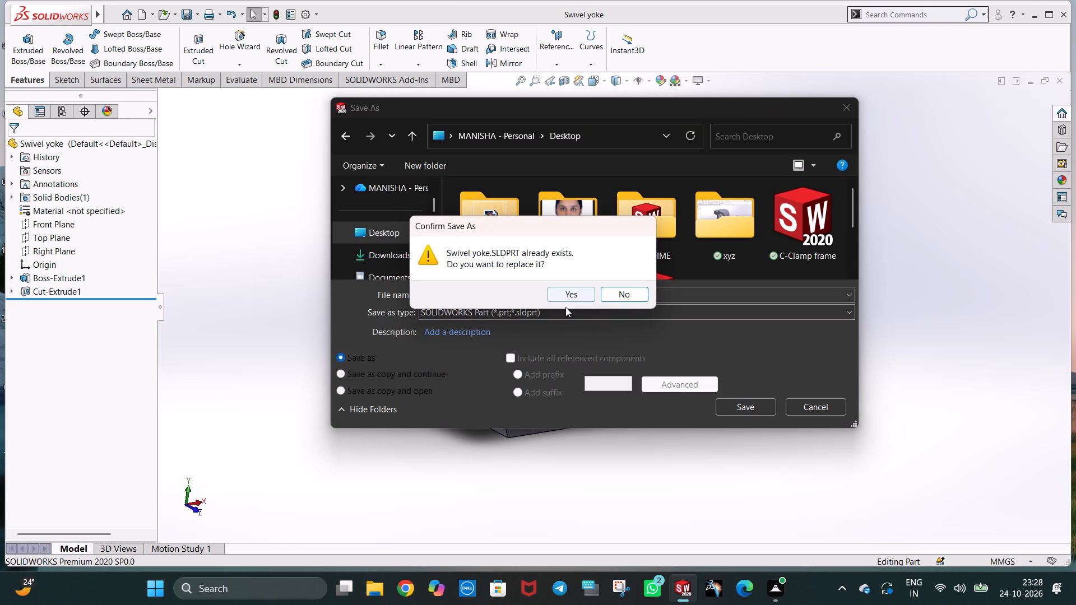
{"action": "left_click", "coordinate": [563, 294]}
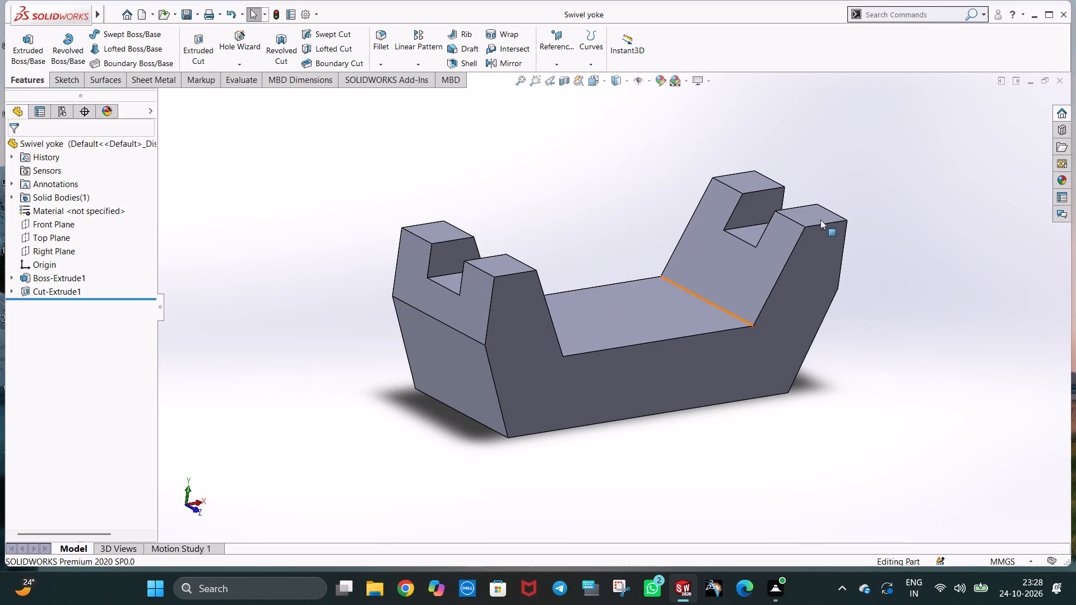
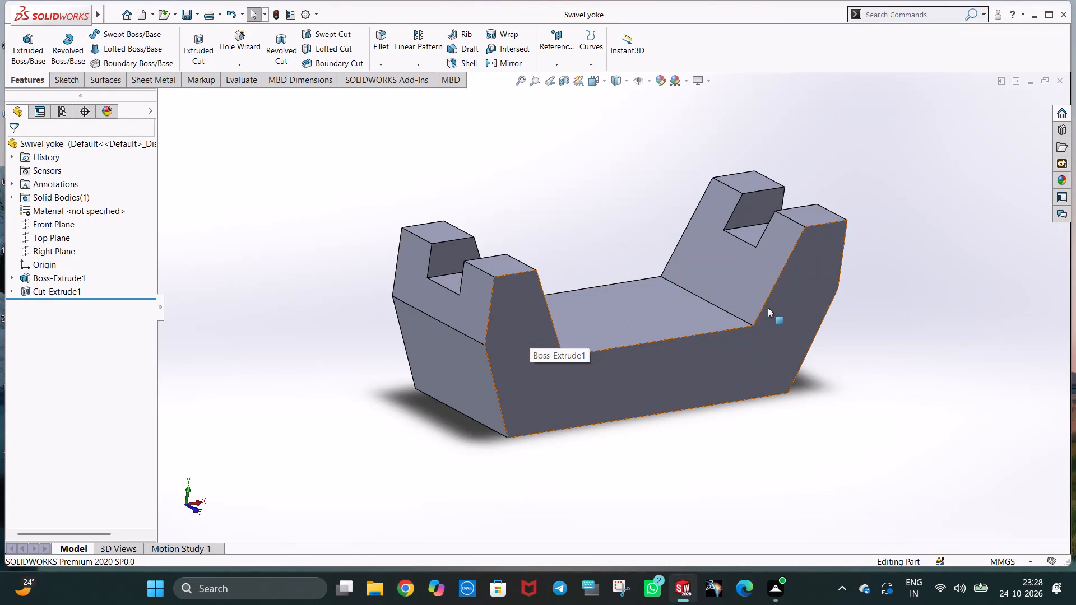
Inspect the yoke body and its notched arms from the front, above and both sides.
{"action": "middle_click_drag", "start_coordinate": [599, 297], "coordinate": [571, 325]}
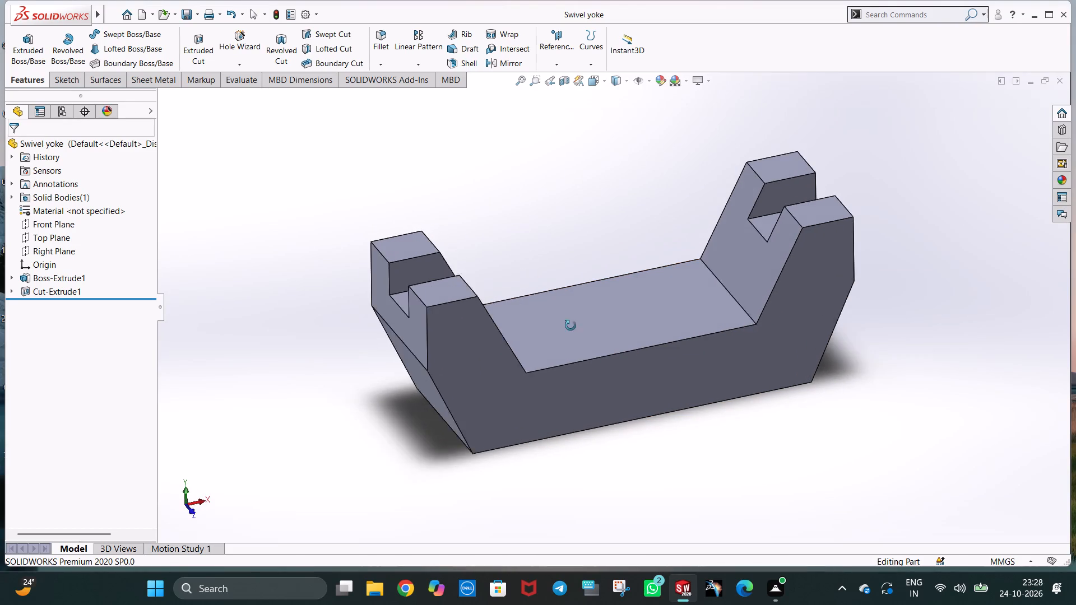
{"action": "middle_click_drag", "start_coordinate": [571, 325], "coordinate": [566, 364]}
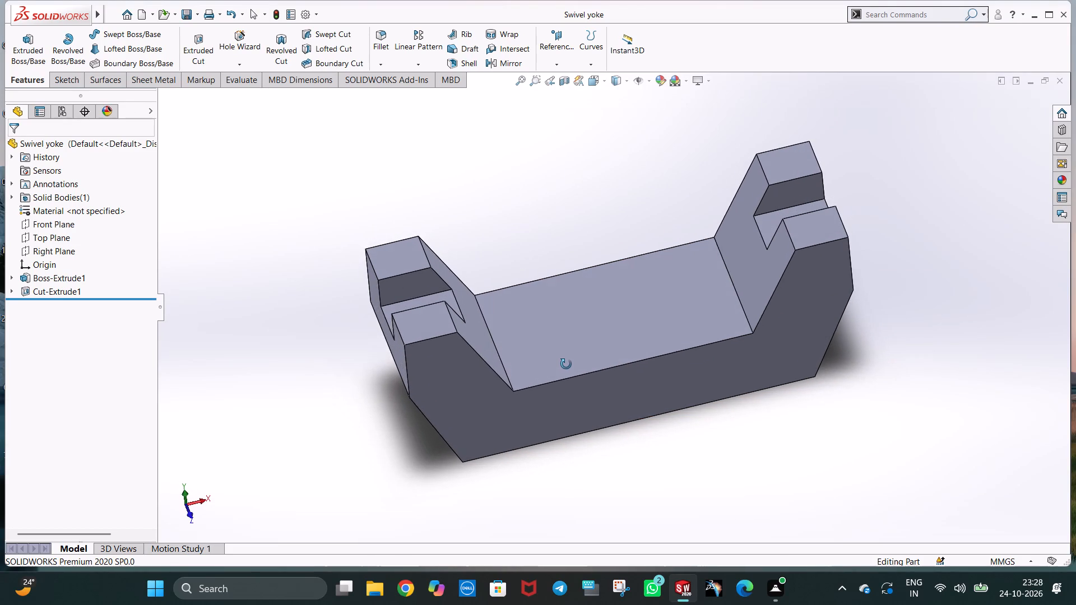
{"action": "middle_click_drag", "start_coordinate": [566, 364], "coordinate": [567, 366]}
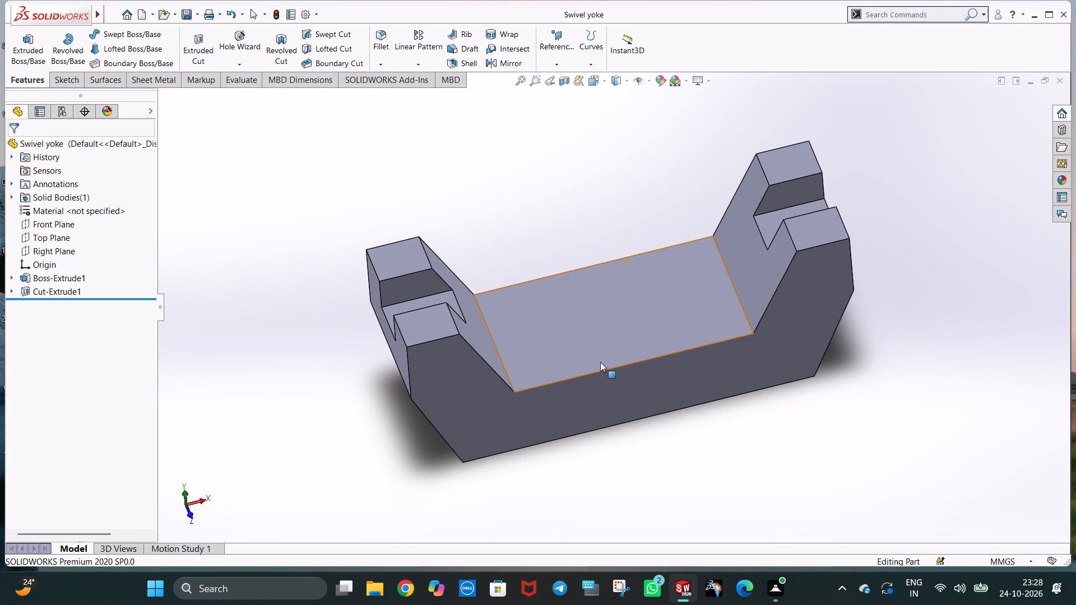
{"action": "middle_click_drag", "start_coordinate": [600, 362], "coordinate": [600, 280]}
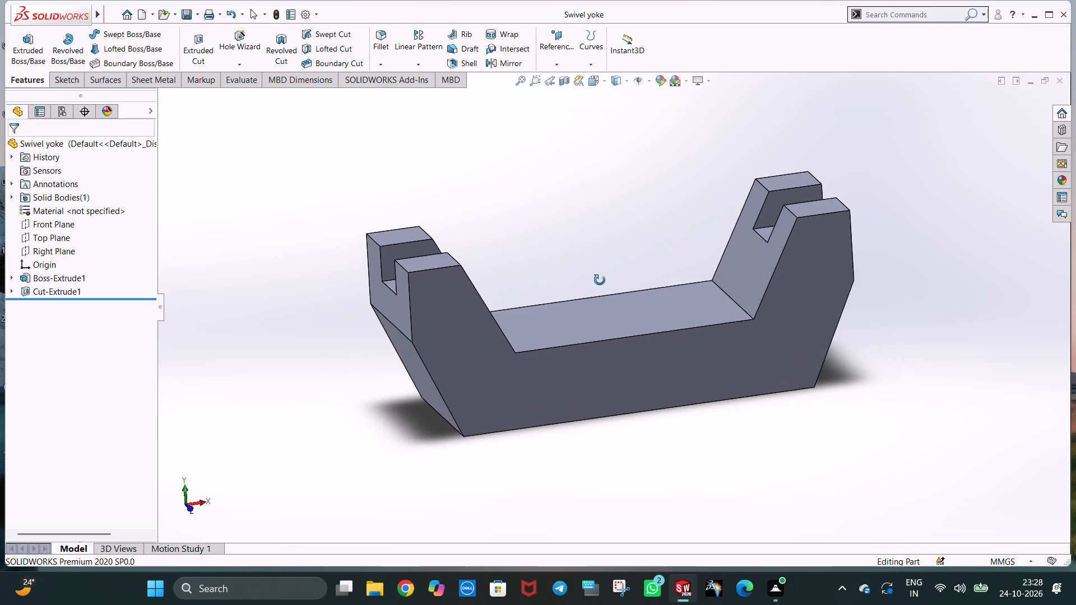
{"action": "middle_click_drag", "start_coordinate": [600, 280], "coordinate": [562, 305]}
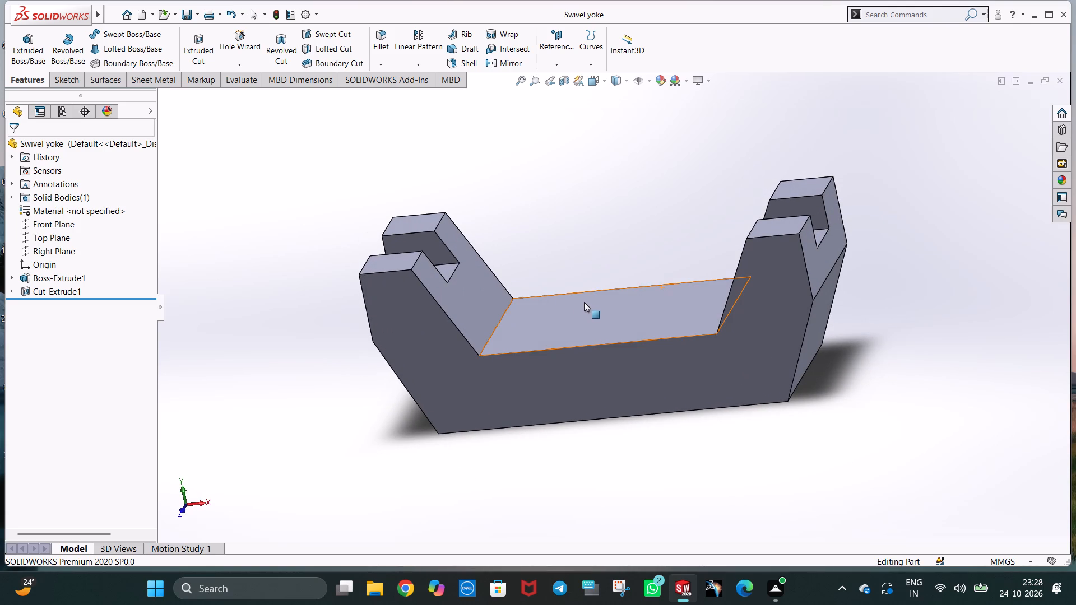
{"action": "right_click", "coordinate": [652, 373]}
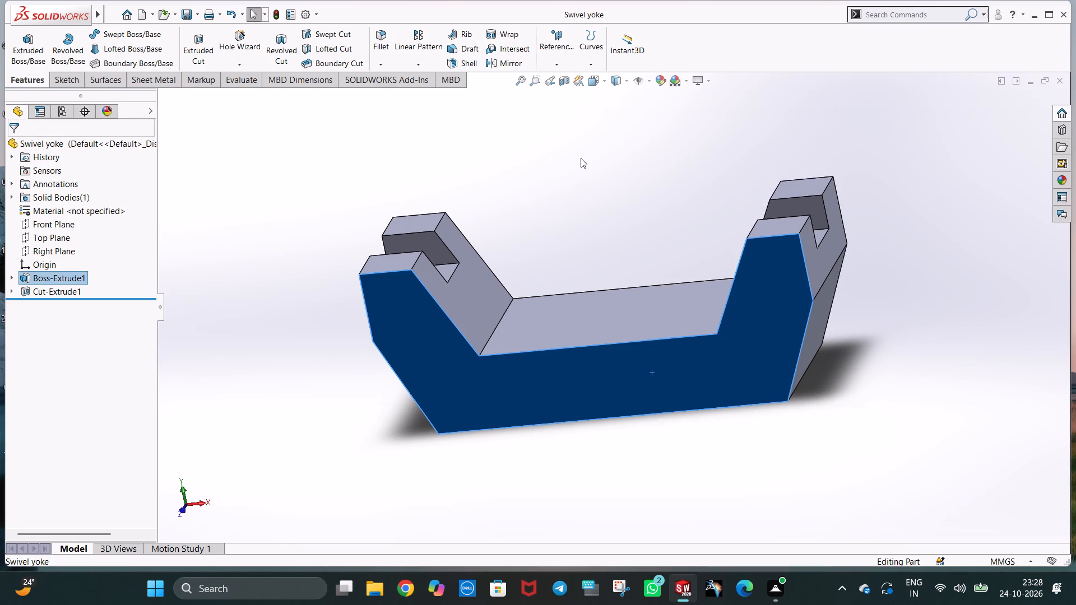
{"action": "left_click", "coordinate": [581, 158]}
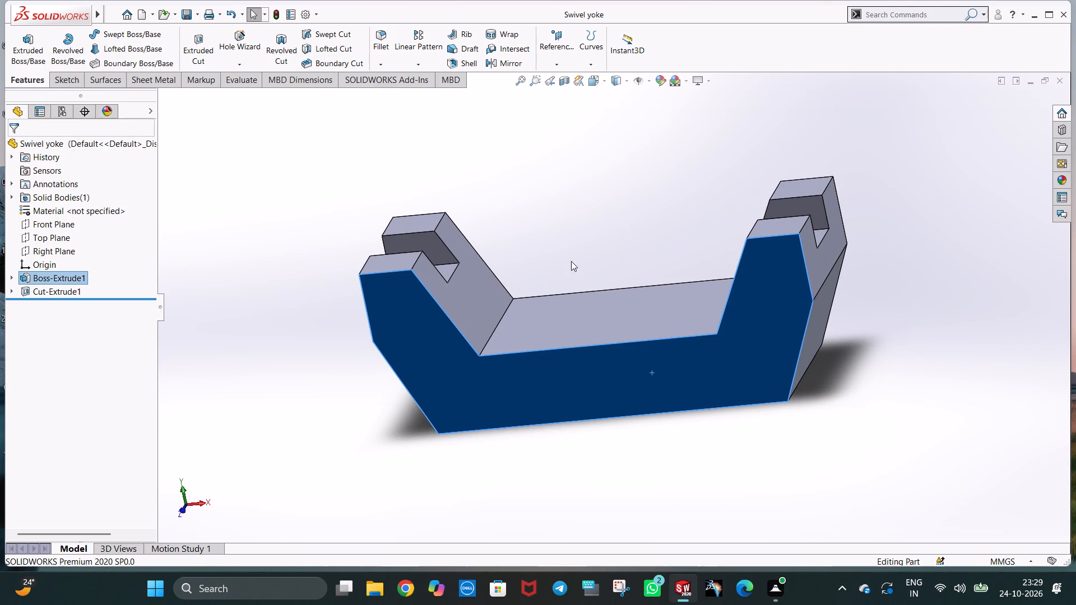
{"action": "middle_click_drag", "start_coordinate": [462, 287], "coordinate": [520, 456]}
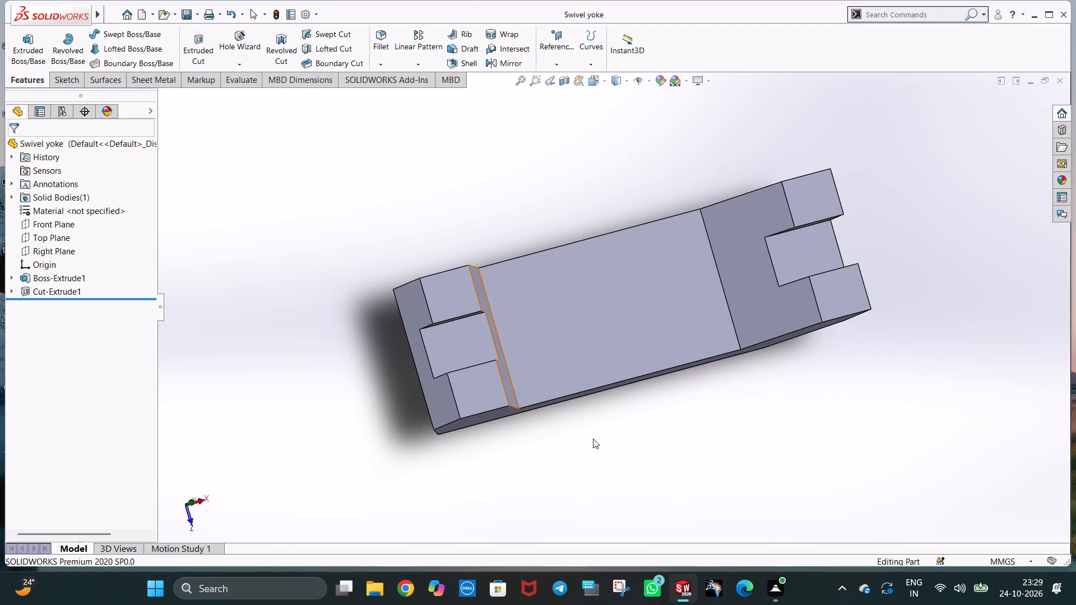
{"action": "middle_click_drag", "start_coordinate": [983, 408], "coordinate": [964, 341]}
{"action": "middle_click_drag", "start_coordinate": [462, 373], "coordinate": [476, 445]}
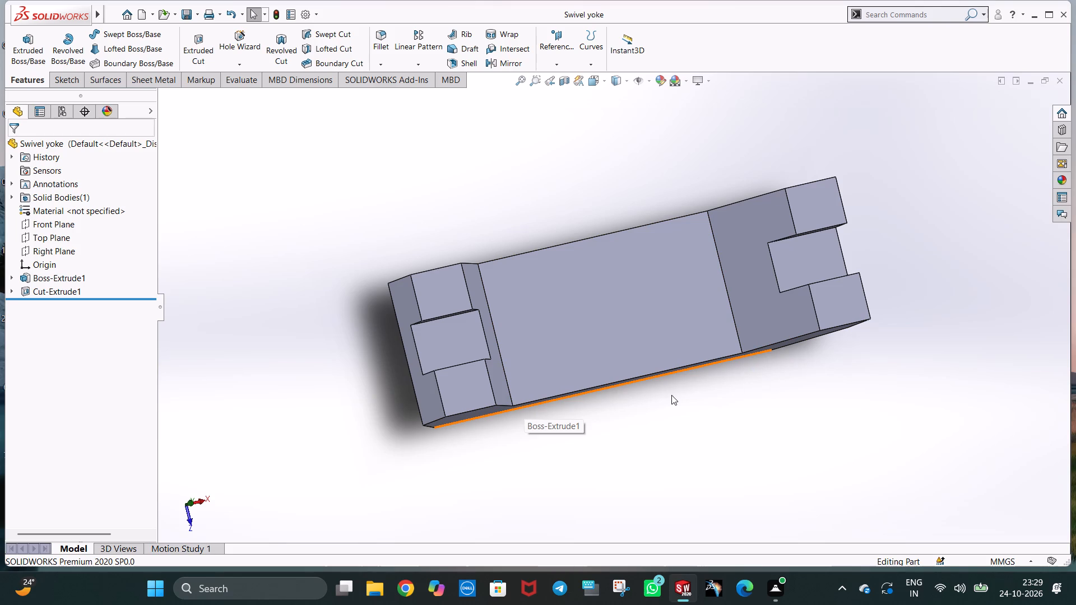
{"action": "middle_click_drag", "start_coordinate": [661, 397], "coordinate": [693, 249]}
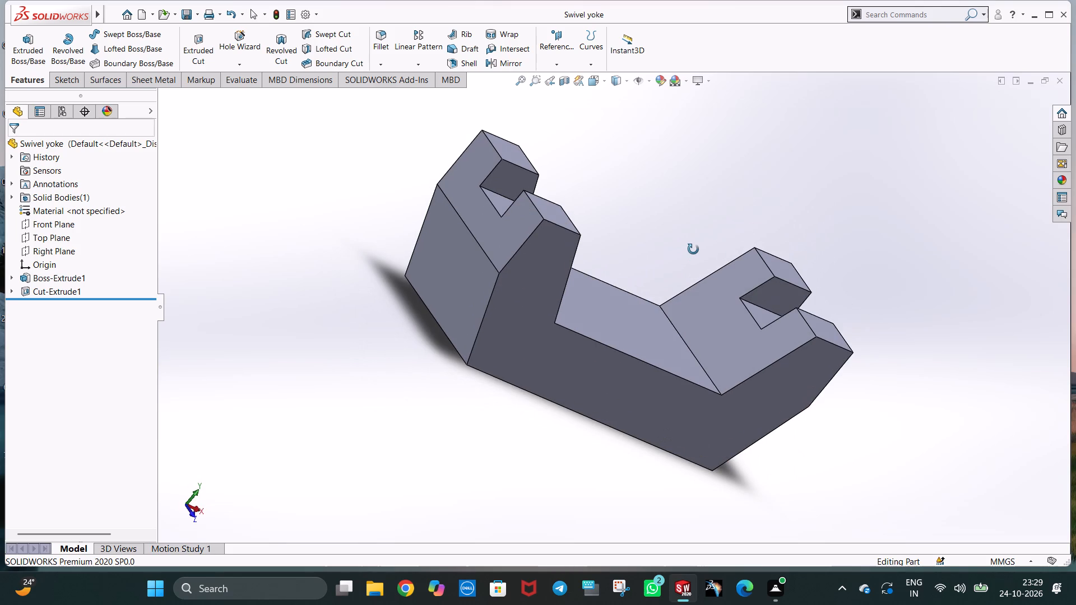
{"action": "middle_click_drag", "start_coordinate": [693, 249], "coordinate": [675, 292]}
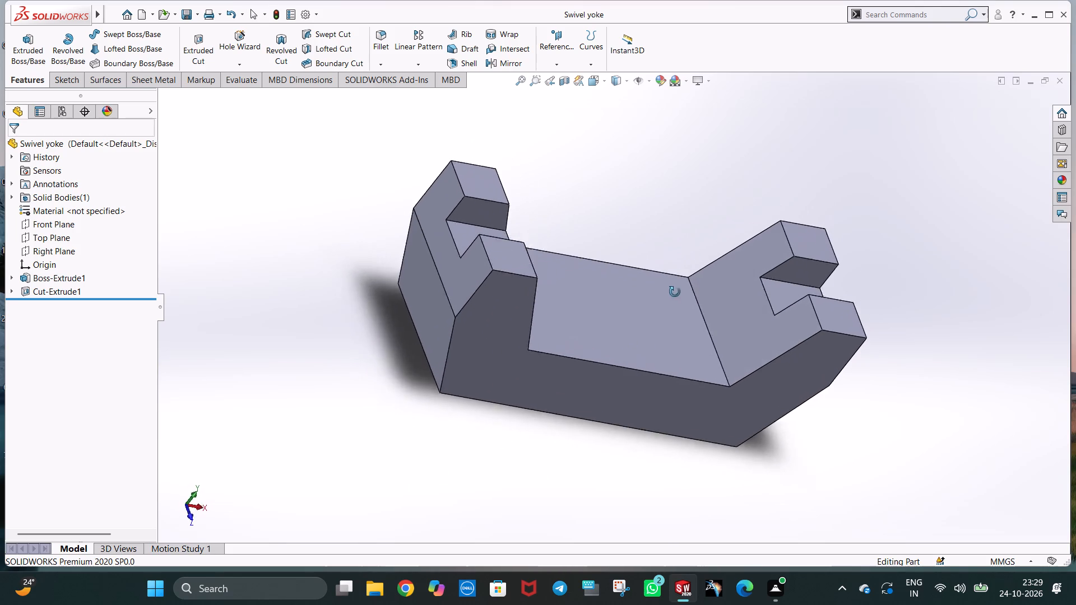
{"action": "middle_click_drag", "start_coordinate": [675, 292], "coordinate": [647, 316]}
Sketch a circle of 4 mm radius centred on the origin on the flat inner face between the arms.
{"action": "right_click", "coordinate": [618, 320]}
{"action": "left_click", "coordinate": [646, 304]}
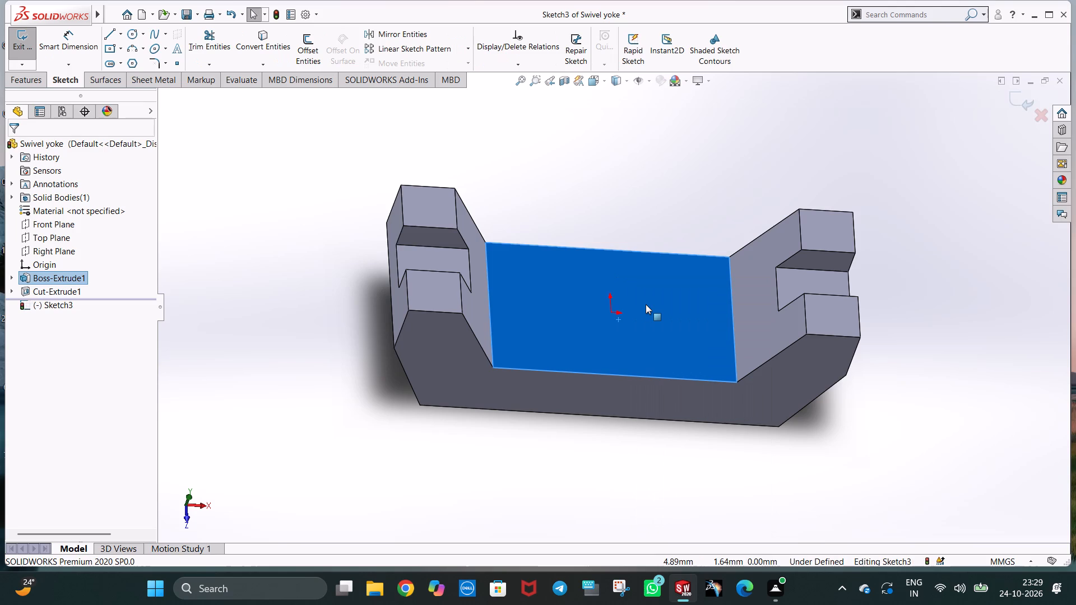
{"action": "key", "text": "ctrl+8"}
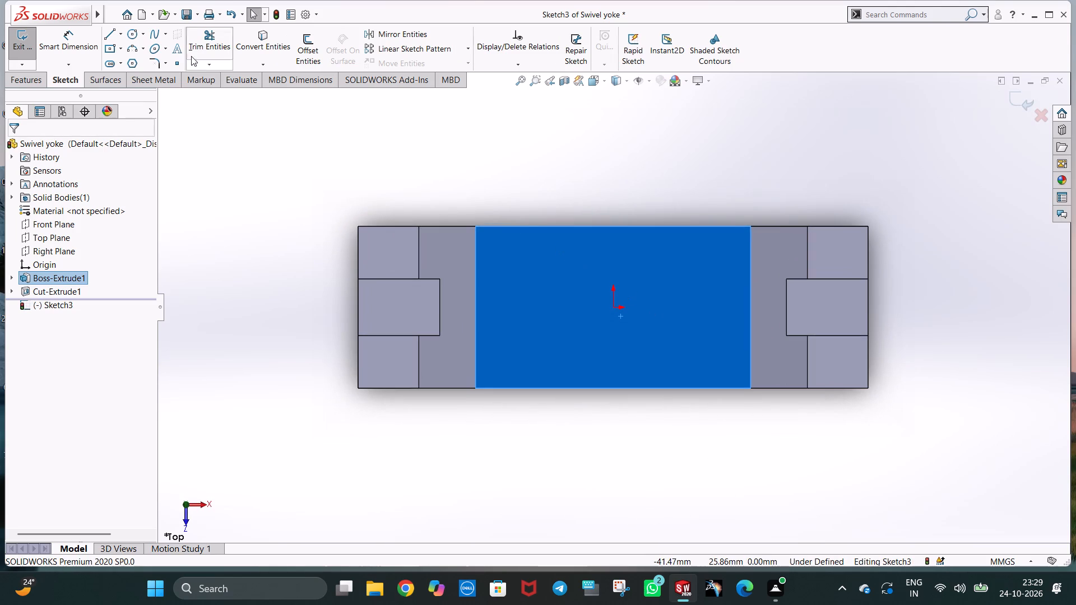
{"action": "left_click", "coordinate": [130, 32]}
{"action": "left_click", "coordinate": [614, 306]}
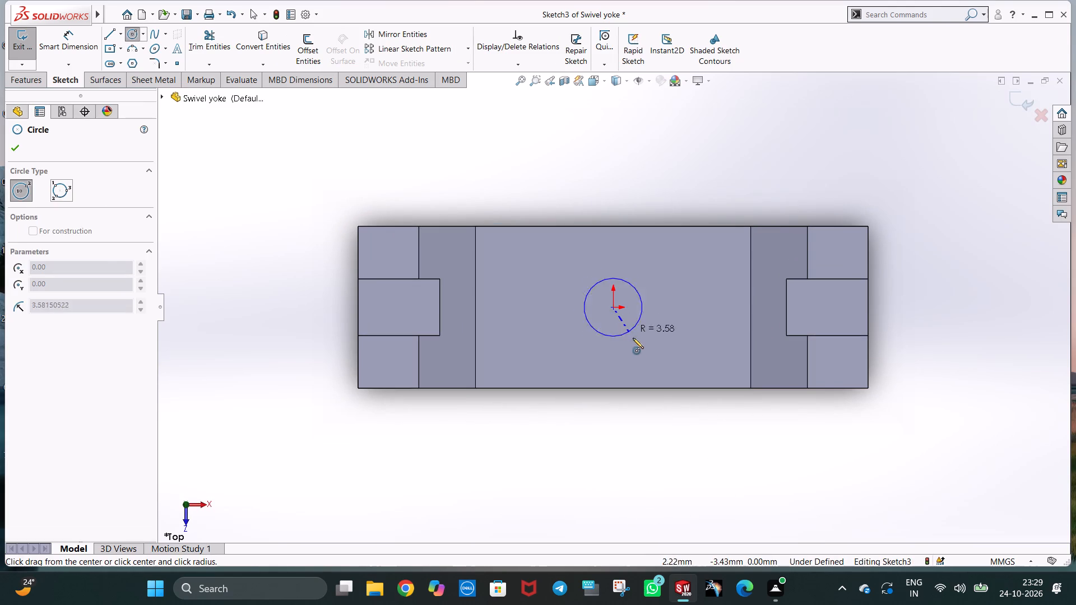
{"action": "left_click", "coordinate": [633, 338]}
{"action": "key", "text": "4"}
{"action": "key", "text": "Return"}
{"action": "key", "text": "Escape"}
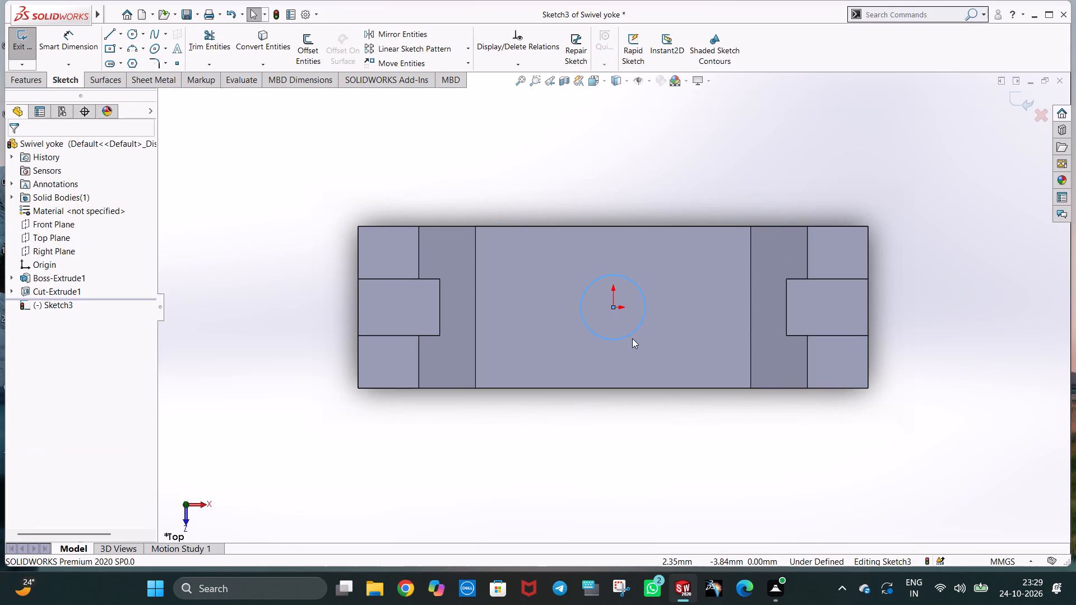
{"action": "key", "text": "Escape"}
{"action": "left_click", "coordinate": [606, 442]}
Extrude-cut the 4 mm radius circle as a blind 20 mm cut down through the yoke's base.
{"action": "middle_click_drag", "start_coordinate": [619, 428], "coordinate": [621, 304]}
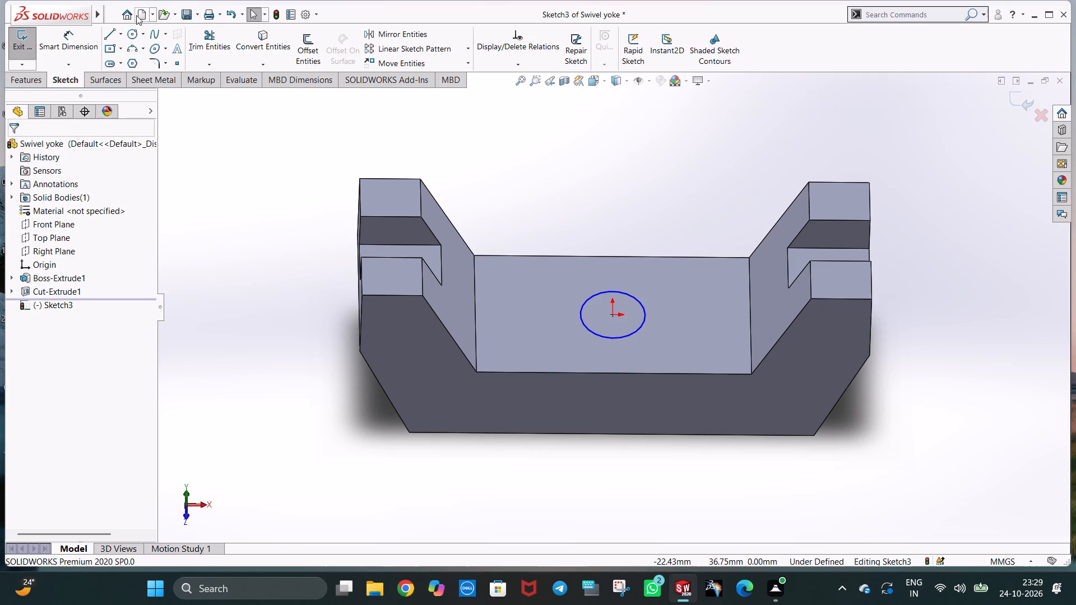
{"action": "left_click", "coordinate": [33, 83]}
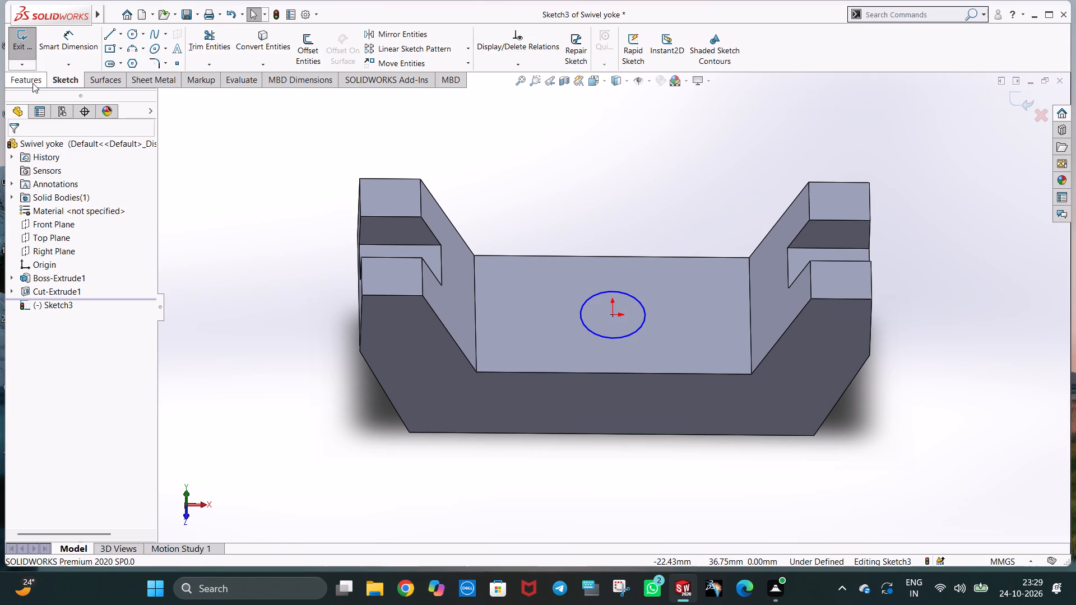
{"action": "left_click", "coordinate": [211, 47]}
{"action": "middle_click_drag", "start_coordinate": [574, 352], "coordinate": [586, 184]}
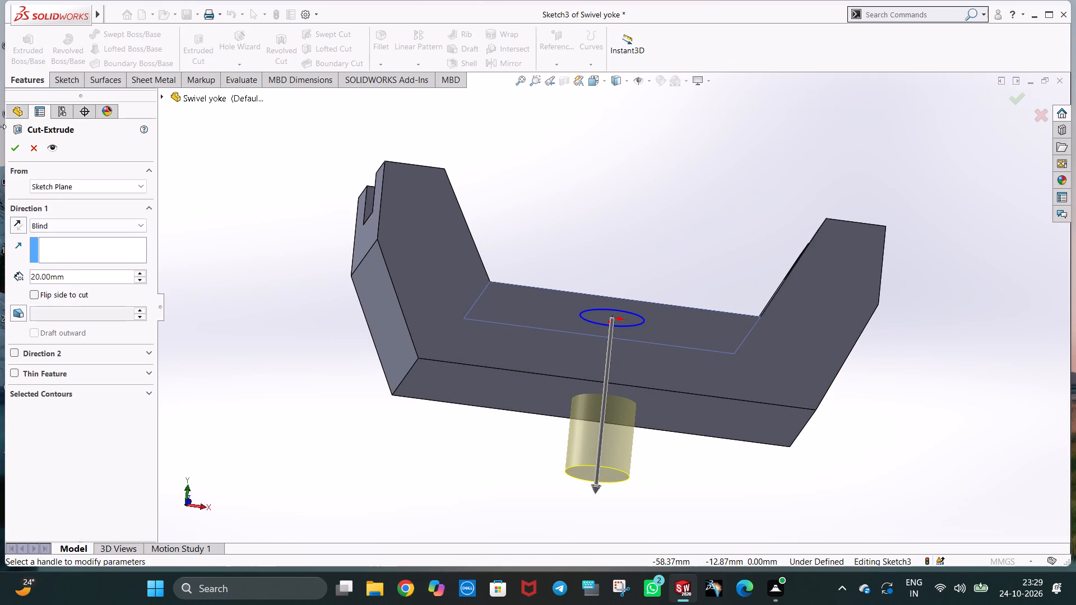
{"action": "left_click", "coordinate": [12, 146]}
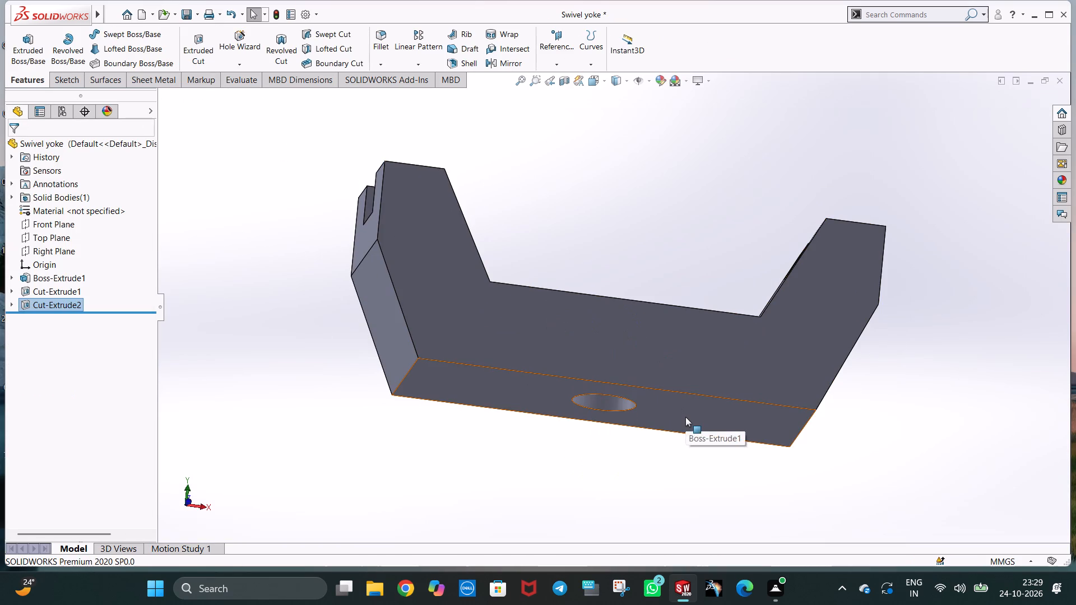
Sketch a circle of 7 mm radius centred on the origin, around the hole on the yoke's bottom face.
{"action": "middle_click_drag", "start_coordinate": [685, 422], "coordinate": [665, 209]}
{"action": "right_click", "coordinate": [662, 303]}
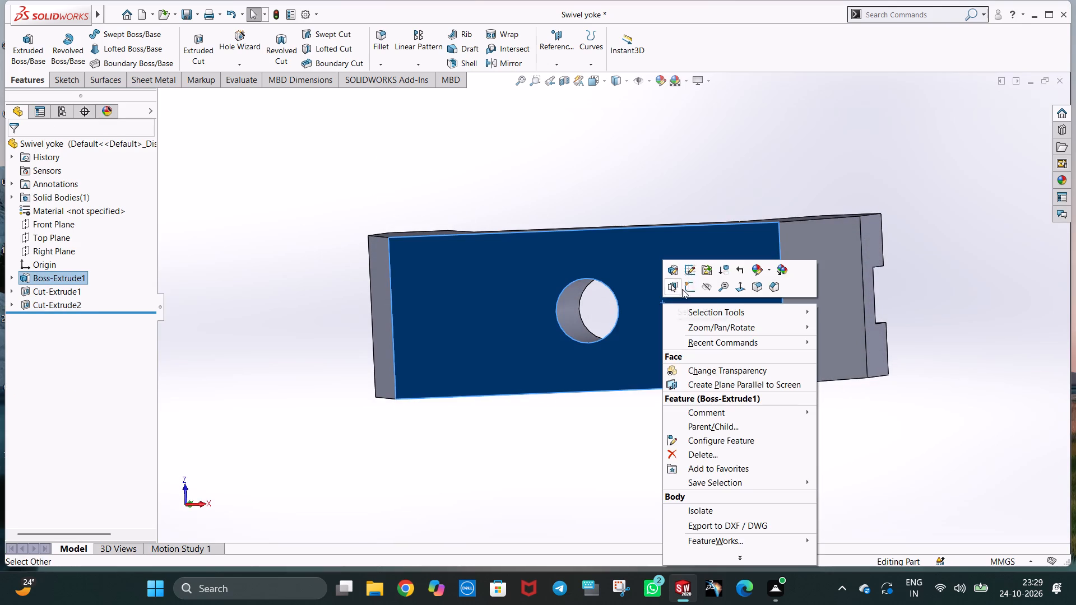
{"action": "left_click", "coordinate": [683, 288]}
{"action": "key", "text": "ctrl+8"}
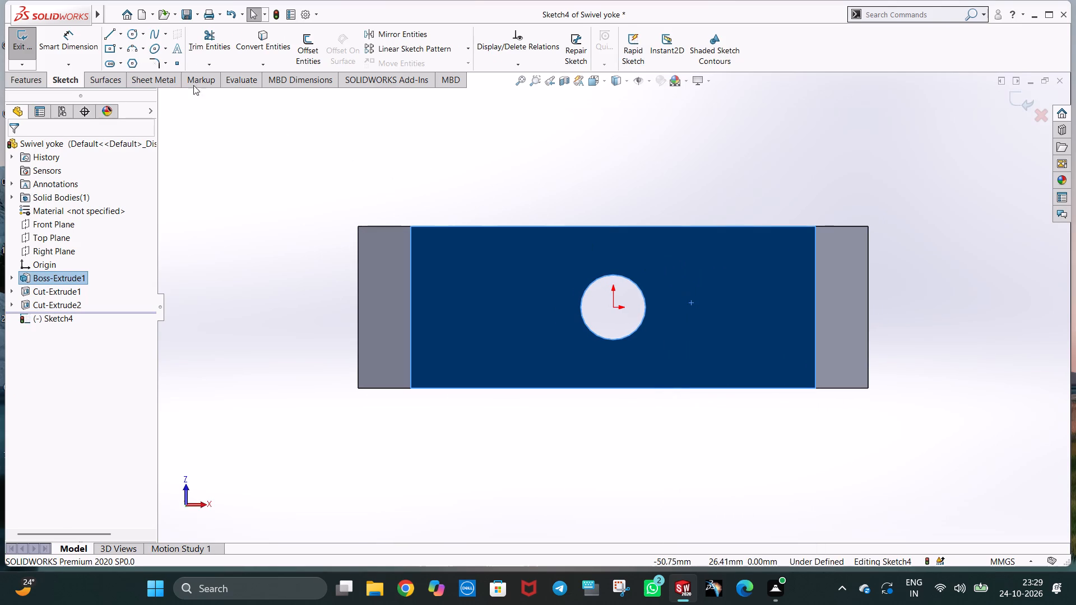
{"action": "left_click", "coordinate": [132, 33]}
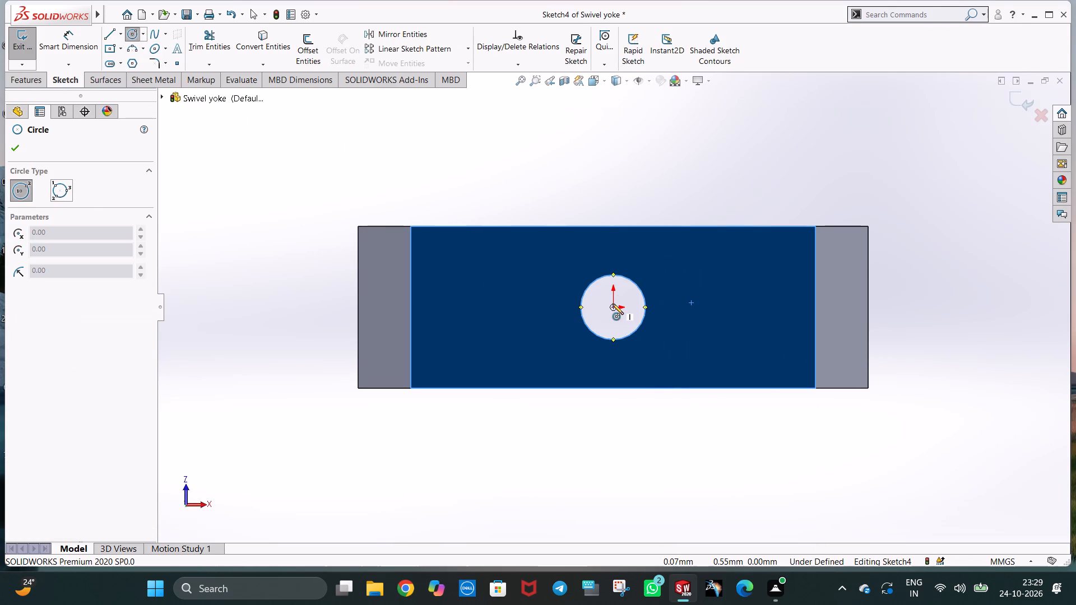
{"action": "left_click", "coordinate": [613, 306]}
{"action": "left_click", "coordinate": [650, 371]}
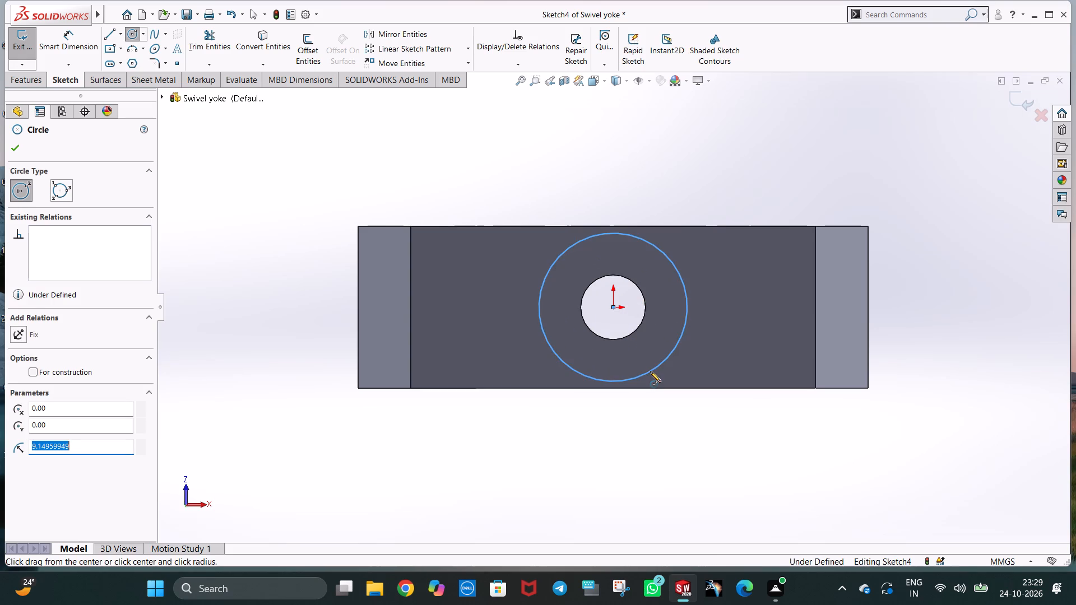
{"action": "key", "text": "7"}
{"action": "key", "text": "Return"}
{"action": "key", "text": "Escape"}
{"action": "key", "text": "Escape"}
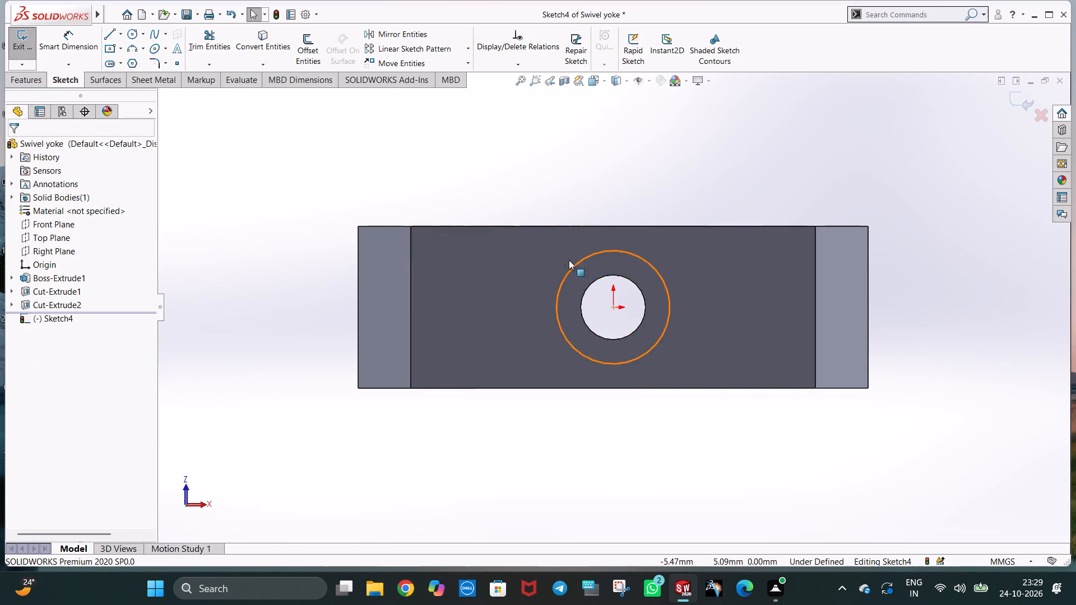
{"action": "left_click", "coordinate": [577, 205]}
Extrude the 7 mm radius circle as a blind 20 mm boss away from the bottom face, merged with the body.
{"action": "left_click", "coordinate": [39, 76]}
{"action": "left_click", "coordinate": [40, 57]}
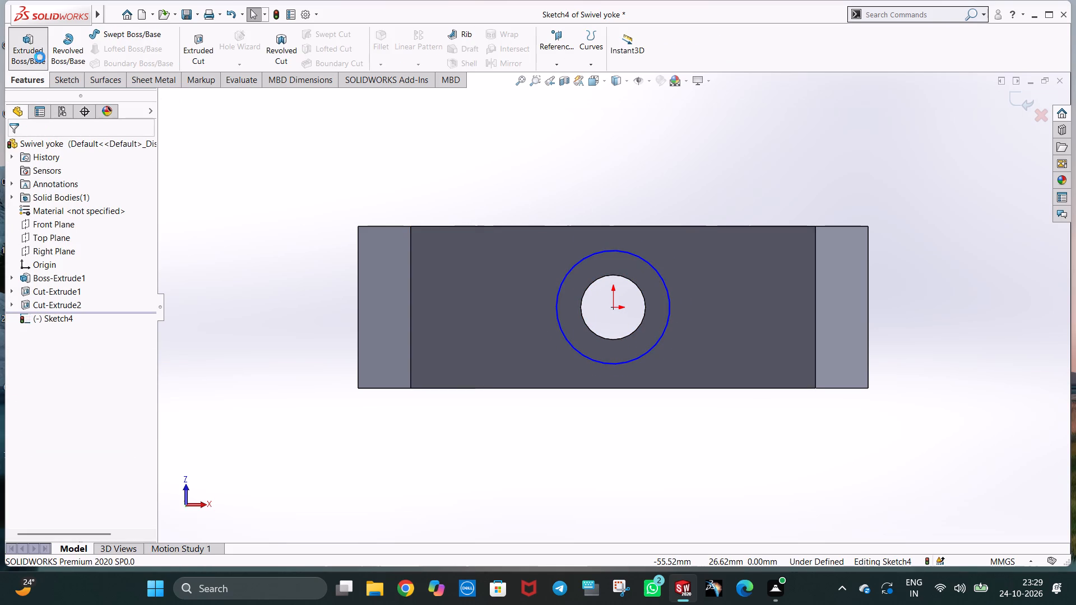
{"action": "middle_click_drag", "start_coordinate": [637, 390], "coordinate": [730, 414]}
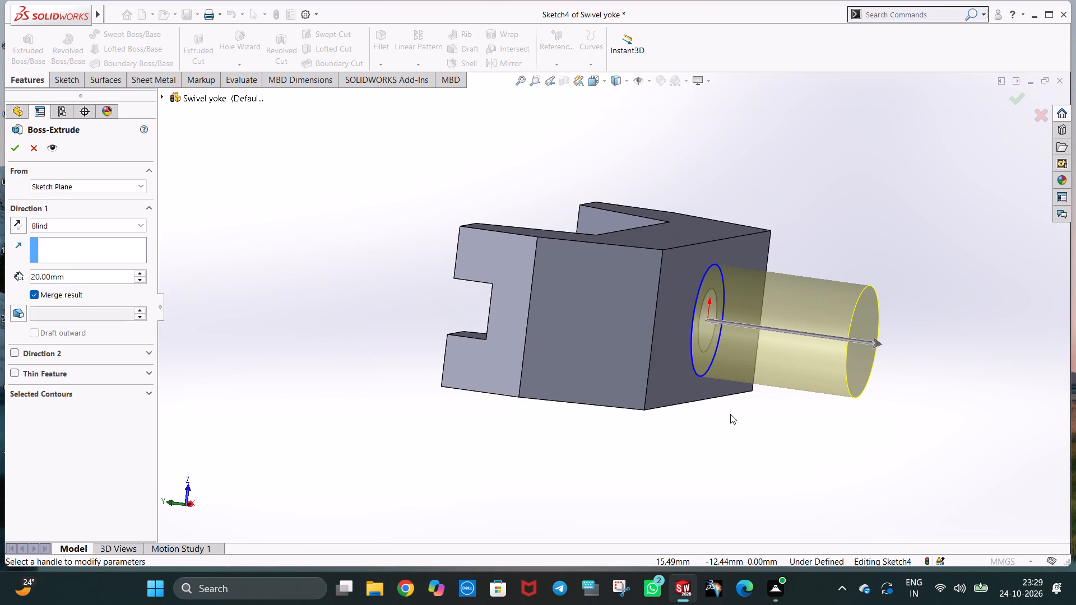
{"action": "middle_click_drag", "start_coordinate": [711, 386], "coordinate": [681, 478]}
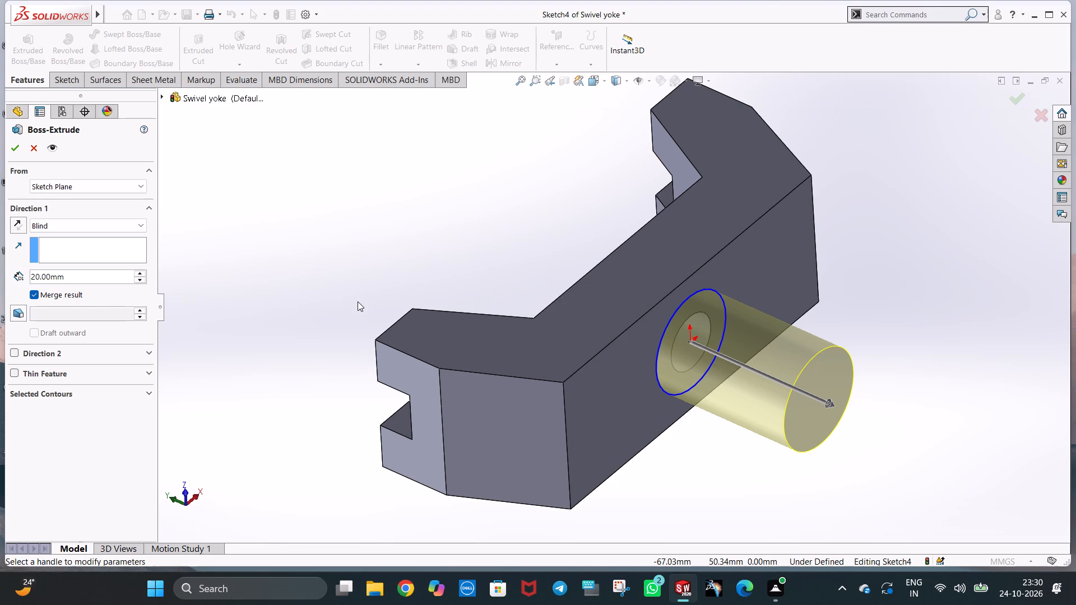
{"action": "middle_click_drag", "start_coordinate": [414, 312], "coordinate": [470, 354]}
{"action": "middle_click_drag", "start_coordinate": [576, 358], "coordinate": [542, 314]}
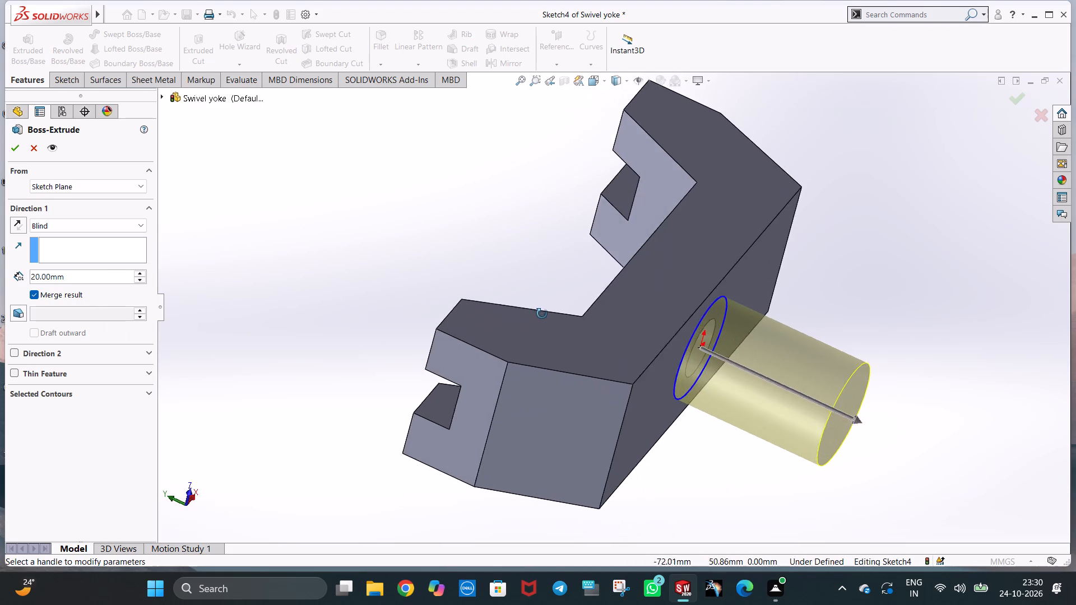
{"action": "middle_click_drag", "start_coordinate": [542, 314], "coordinate": [536, 311]}
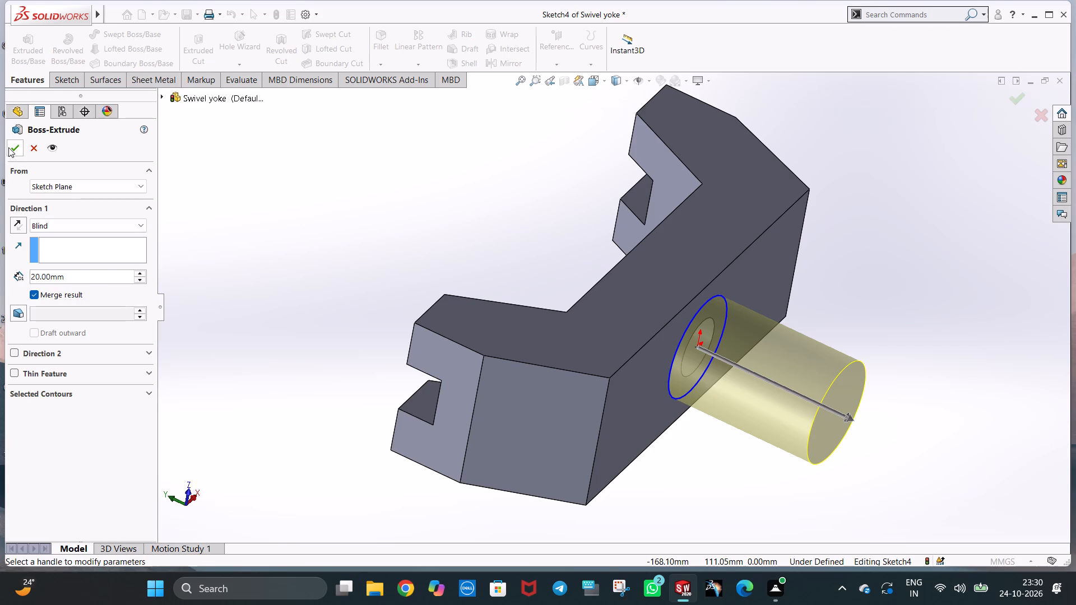
{"action": "left_click", "coordinate": [8, 147]}
Examine the yoke from several sides, checking the new stem and the hole in the base between the arms.
{"action": "key", "text": "ctrl+7"}
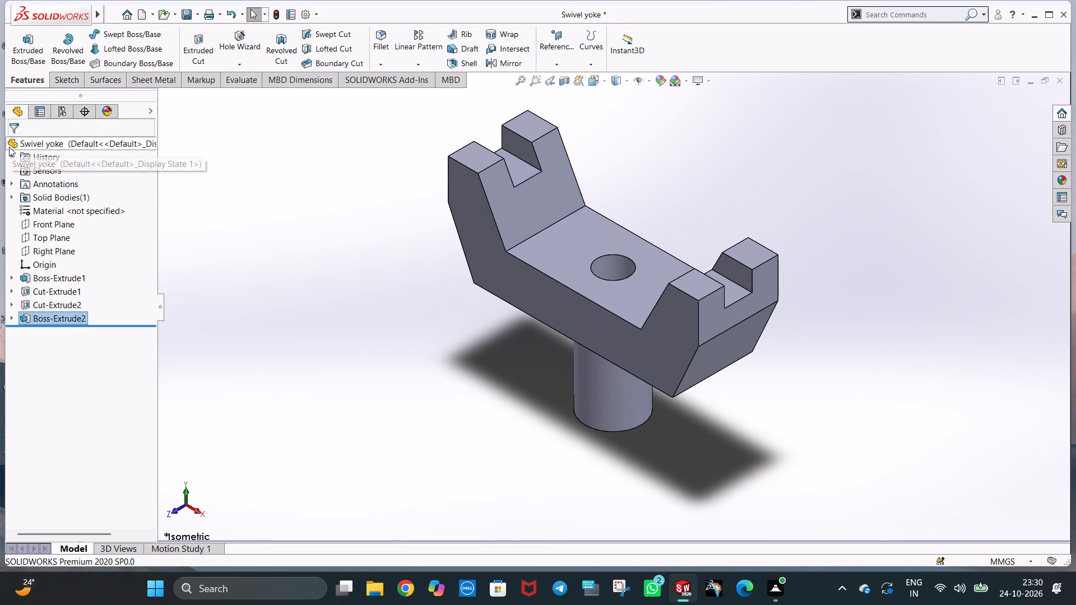
{"action": "middle_click_drag", "start_coordinate": [685, 378], "coordinate": [729, 342]}
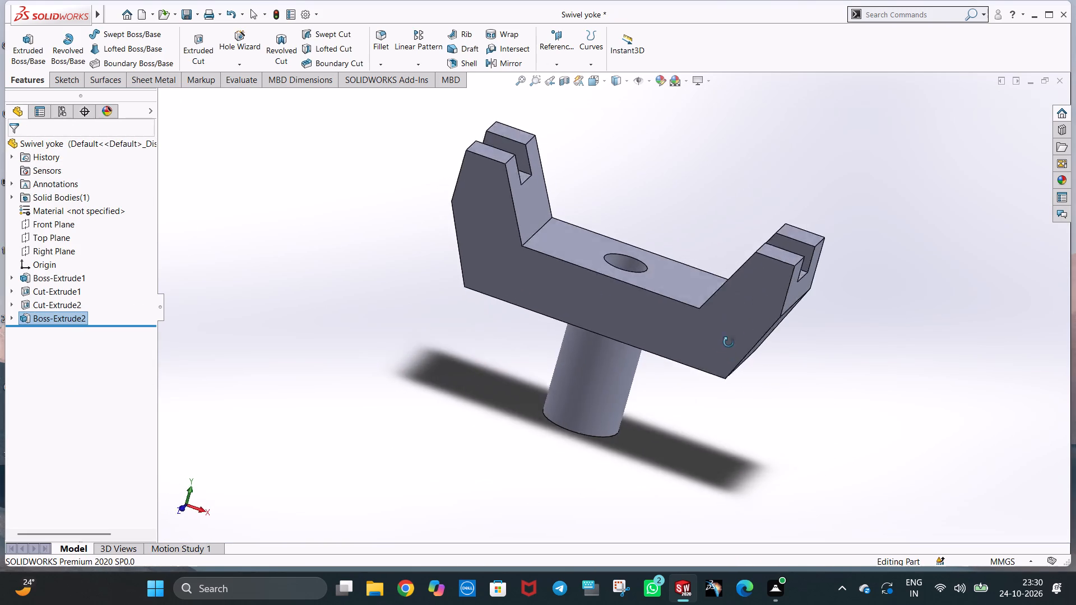
{"action": "middle_click_drag", "start_coordinate": [729, 342], "coordinate": [771, 287]}
{"action": "middle_click_drag", "start_coordinate": [520, 248], "coordinate": [523, 383]}
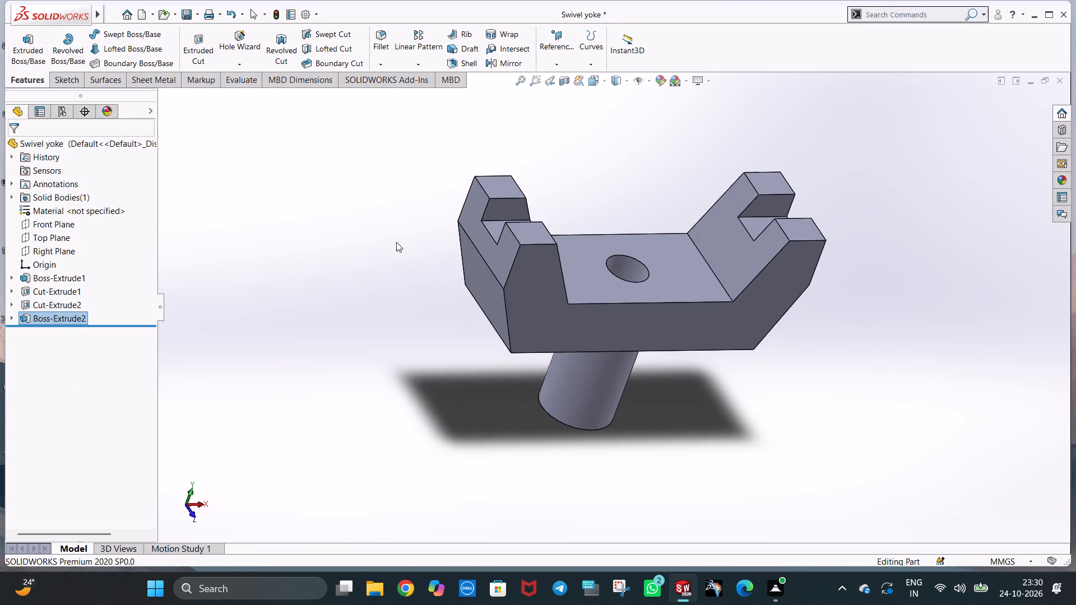
{"action": "middle_click_drag", "start_coordinate": [395, 241], "coordinate": [396, 365]}
{"action": "middle_click_drag", "start_coordinate": [789, 388], "coordinate": [787, 267]}
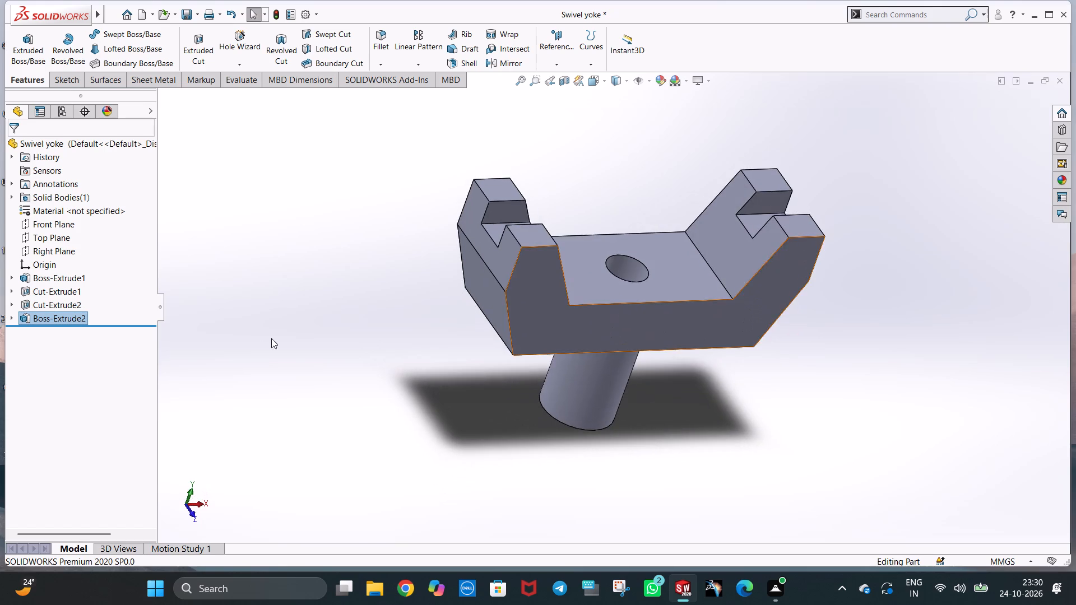
{"action": "middle_click_drag", "start_coordinate": [259, 342], "coordinate": [327, 425]}
{"action": "middle_click_drag", "start_coordinate": [440, 252], "coordinate": [322, 329]}
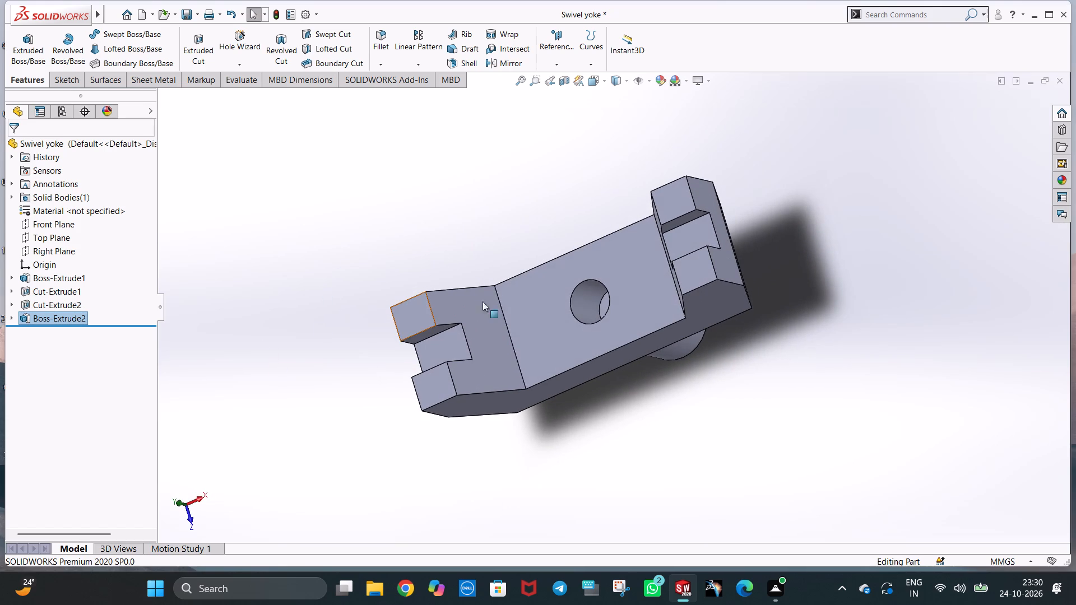
Sketch a circle of 4 mm radius centred on the origin on the flat inner face, matching the existing hole's edge.
{"action": "right_click", "coordinate": [647, 301]}
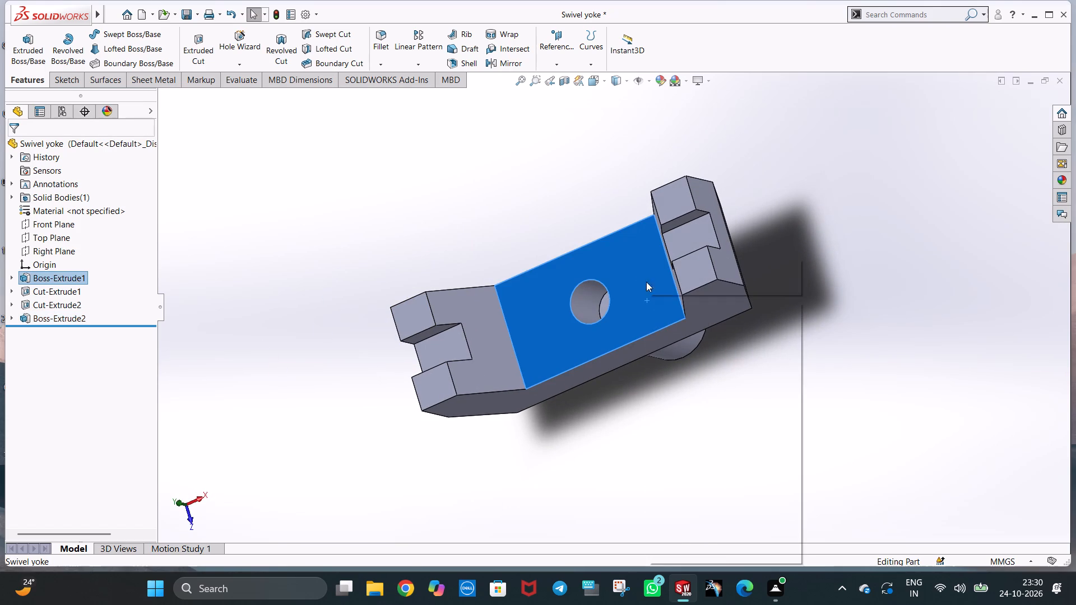
{"action": "left_click", "coordinate": [670, 287]}
{"action": "key", "text": "ctrl+8"}
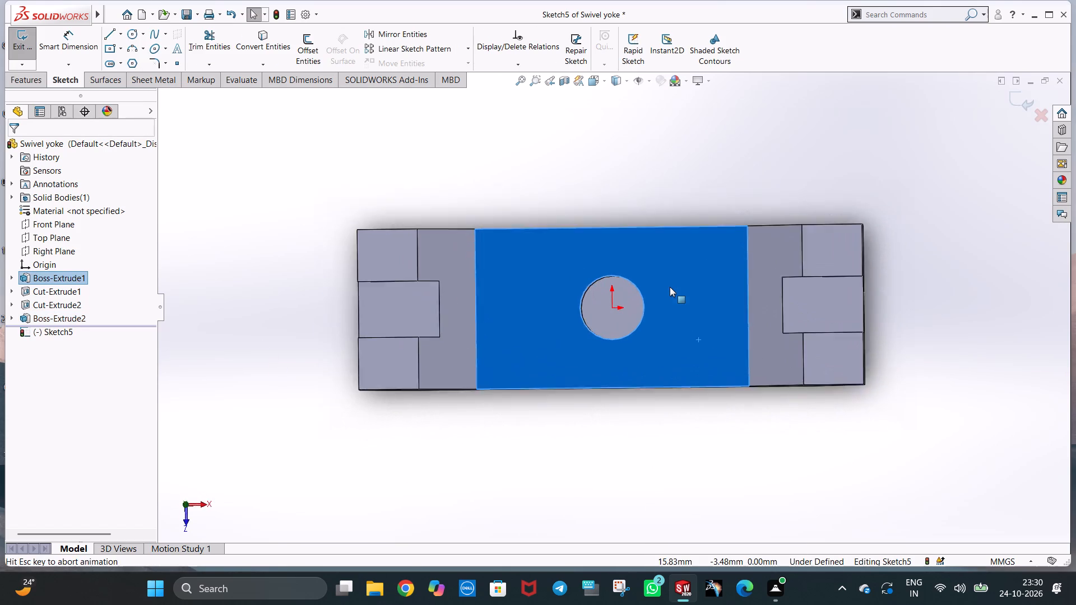
{"action": "left_click", "coordinate": [134, 35]}
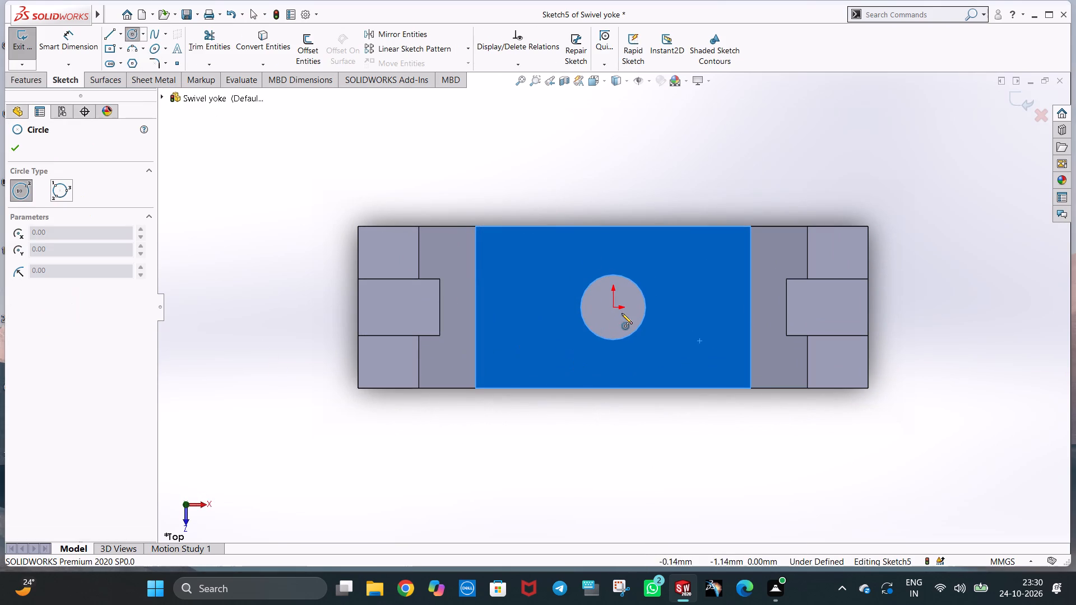
{"action": "left_click", "coordinate": [615, 308]}
{"action": "left_click", "coordinate": [632, 332]}
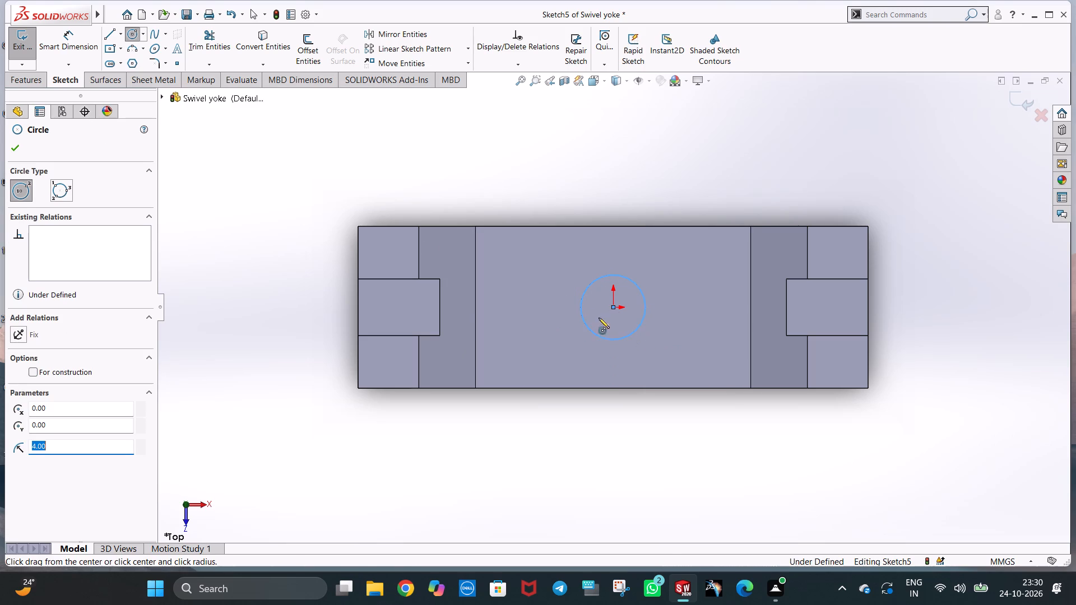
{"action": "key", "text": "grave"}
{"action": "key", "text": "Escape"}
Extrude-cut the 4 mm radius circle Through All, down through the base and the cylindrical stem.
{"action": "left_click", "coordinate": [35, 80]}
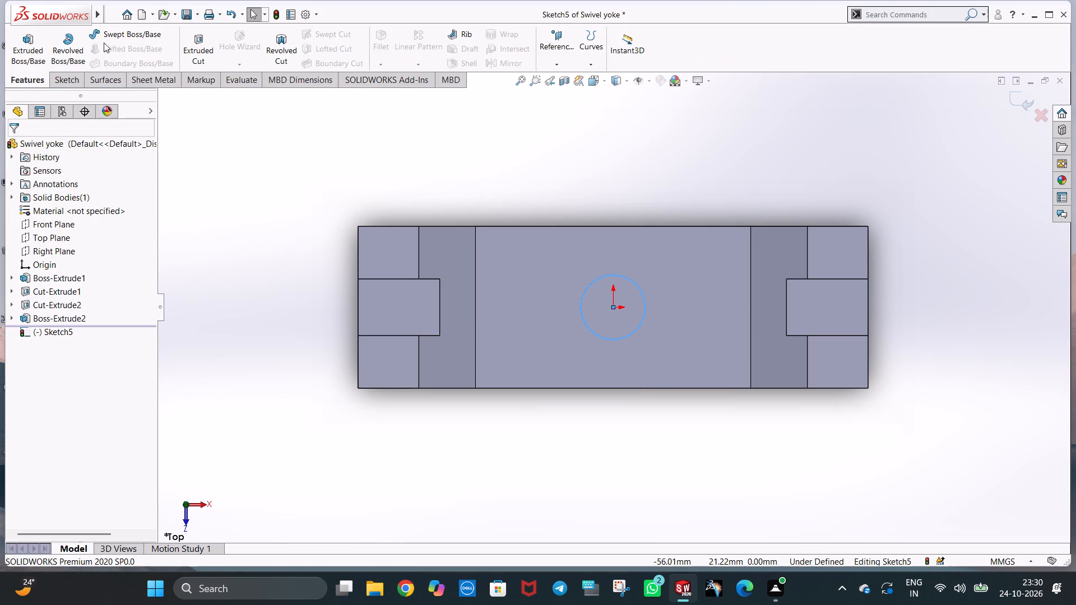
{"action": "left_click", "coordinate": [203, 44]}
{"action": "middle_click_drag", "start_coordinate": [798, 427], "coordinate": [739, 112]}
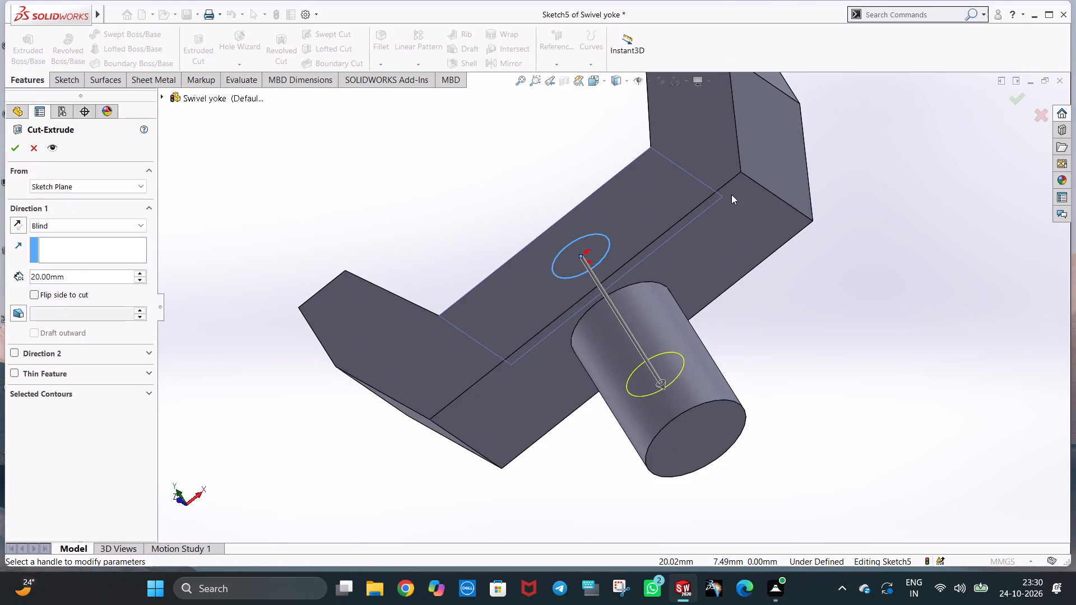
{"action": "middle_click_drag", "start_coordinate": [729, 257], "coordinate": [731, 238]}
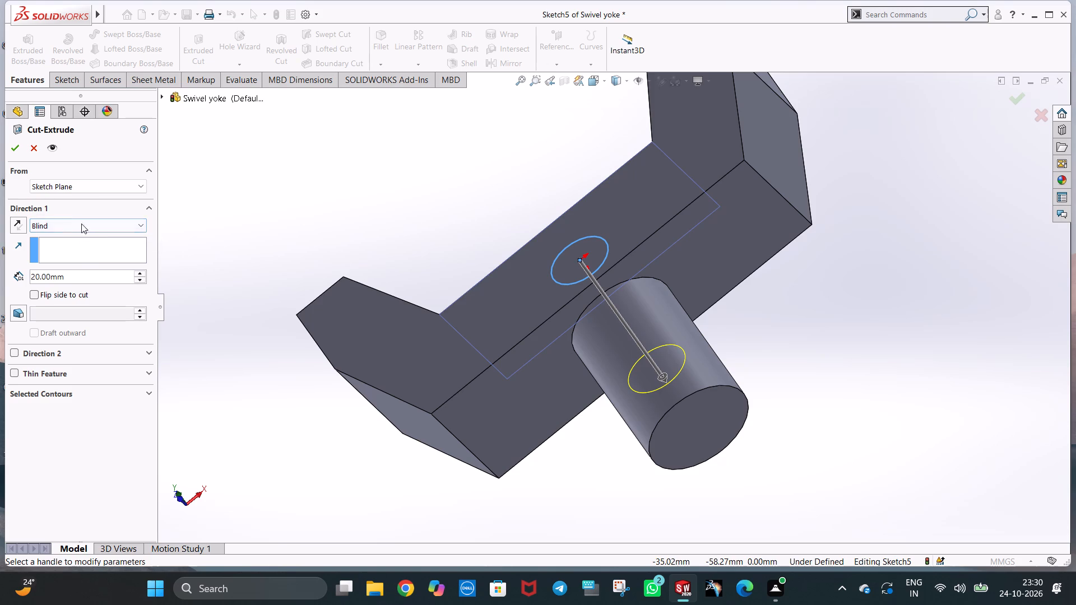
{"action": "left_click", "coordinate": [75, 226]}
{"action": "left_click", "coordinate": [74, 246]}
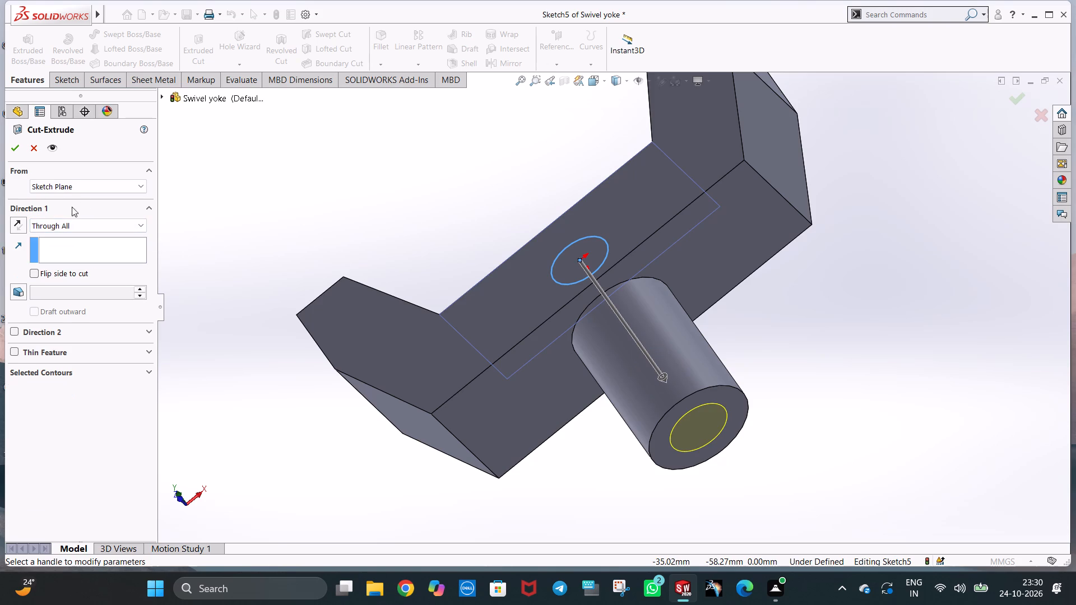
{"action": "left_click", "coordinate": [17, 148]}
Examine the finished yoke from all sides, checking the through hole, the stem and the notched arms.
{"action": "middle_click_drag", "start_coordinate": [483, 304], "coordinate": [550, 319]}
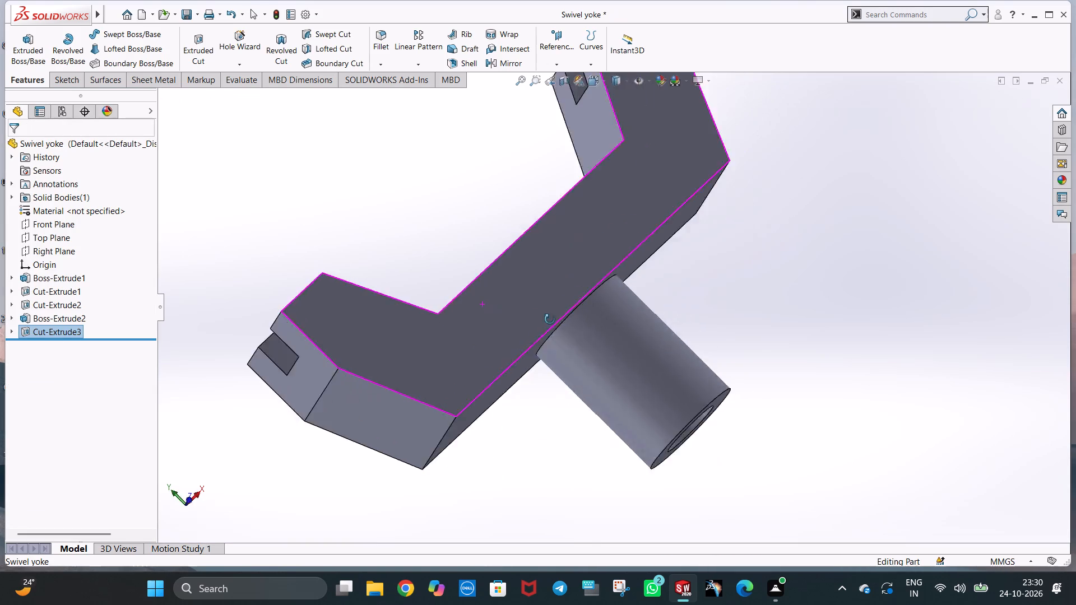
{"action": "middle_click_drag", "start_coordinate": [550, 319], "coordinate": [588, 326]}
{"action": "key", "text": "ctrl+7"}
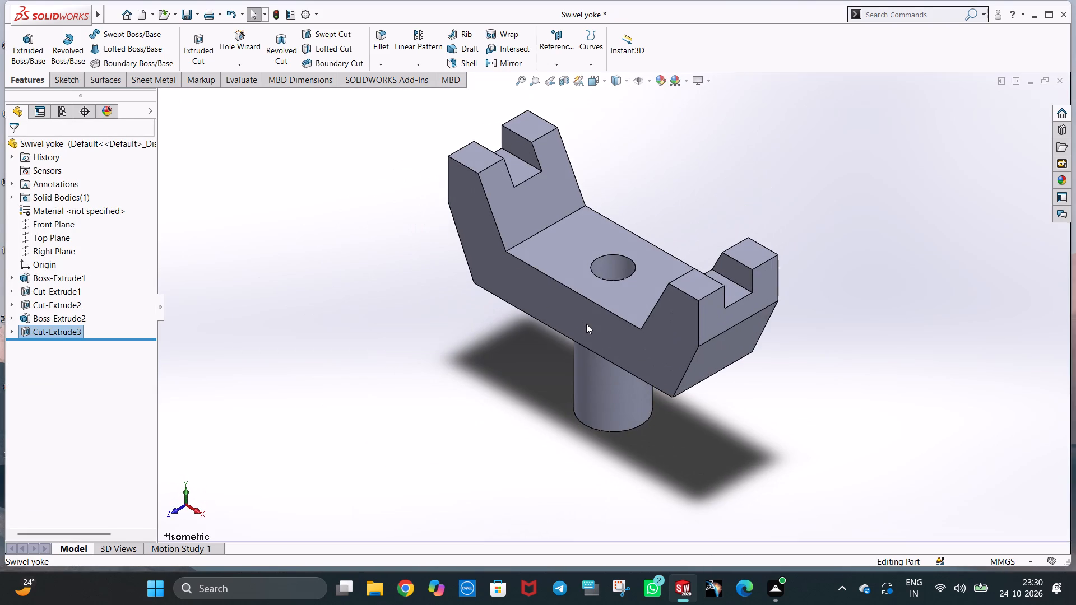
{"action": "middle_click_drag", "start_coordinate": [642, 476], "coordinate": [647, 471]}
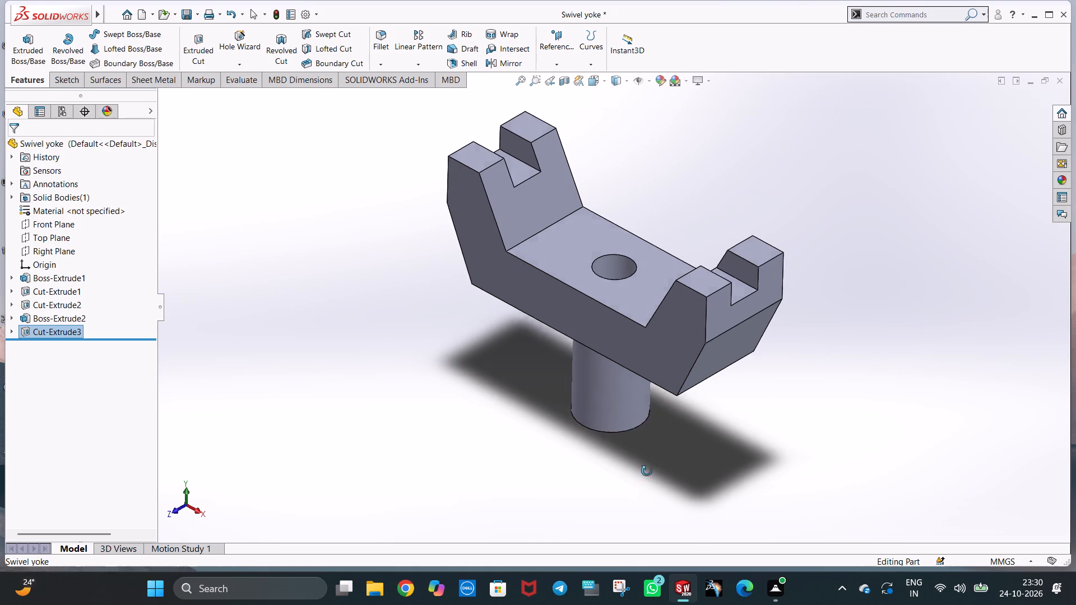
{"action": "middle_click_drag", "start_coordinate": [647, 471], "coordinate": [778, 408]}
{"action": "middle_click_drag", "start_coordinate": [521, 253], "coordinate": [457, 427]}
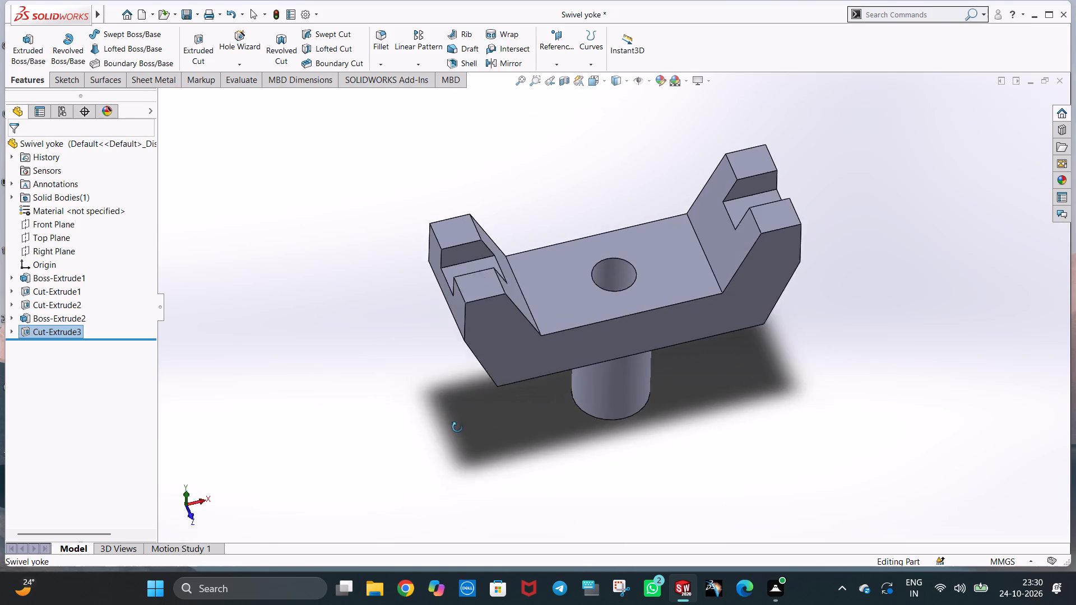
{"action": "middle_click_drag", "start_coordinate": [457, 427], "coordinate": [454, 427]}
{"action": "middle_click_drag", "start_coordinate": [415, 374], "coordinate": [456, 385]}
{"action": "middle_click_drag", "start_coordinate": [433, 306], "coordinate": [405, 332]}
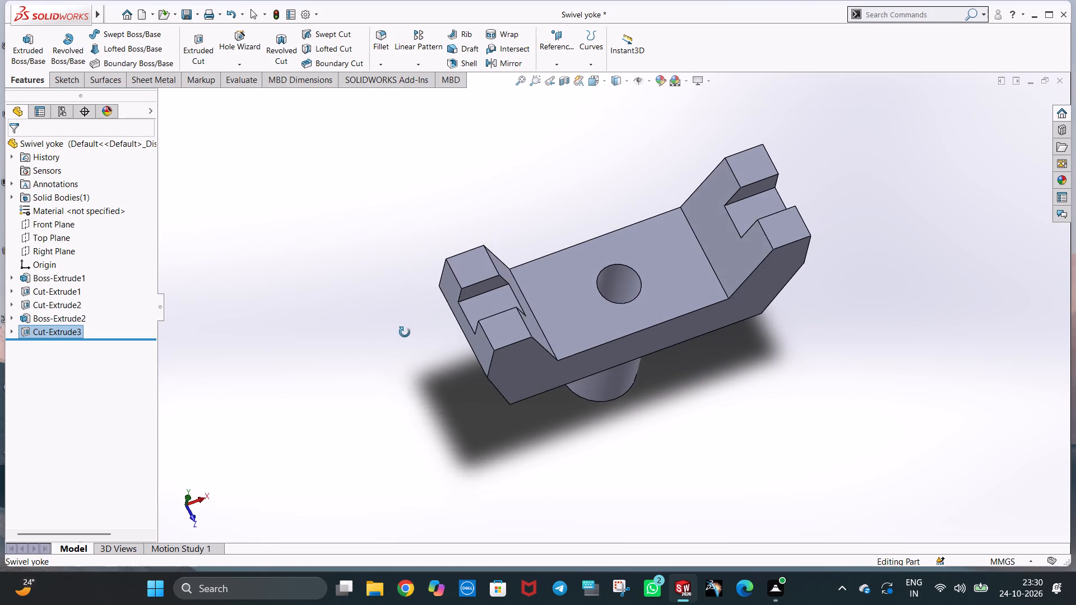
{"action": "middle_click_drag", "start_coordinate": [405, 332], "coordinate": [451, 385]}
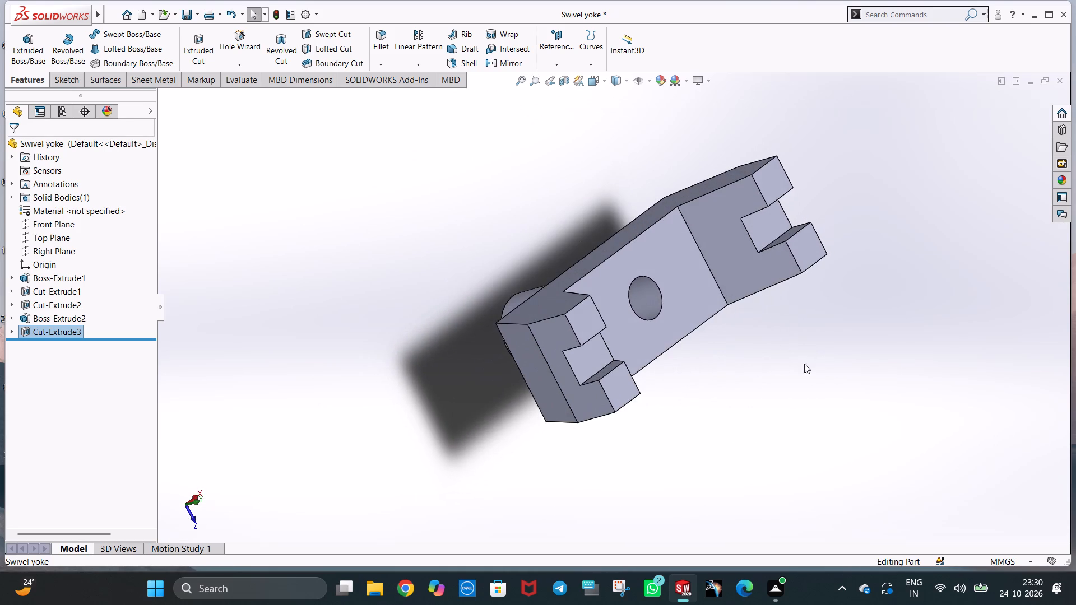
{"action": "middle_click_drag", "start_coordinate": [804, 363], "coordinate": [786, 238]}
{"action": "middle_click_drag", "start_coordinate": [526, 399], "coordinate": [634, 446]}
{"action": "middle_click_drag", "start_coordinate": [677, 288], "coordinate": [527, 294]}
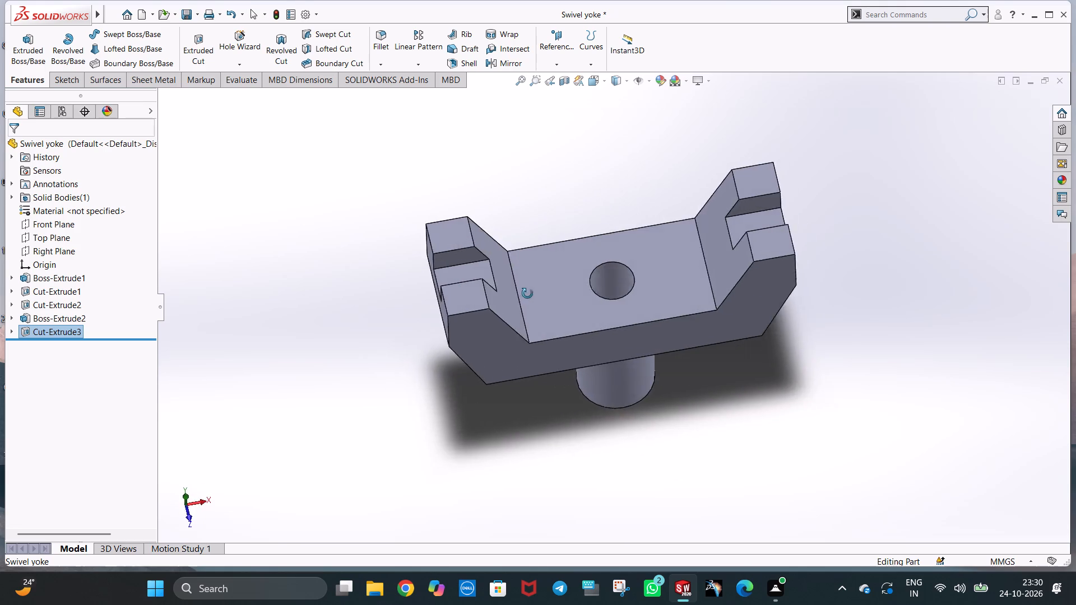
{"action": "middle_click_drag", "start_coordinate": [527, 294], "coordinate": [499, 327]}
{"action": "middle_click_drag", "start_coordinate": [875, 409], "coordinate": [894, 263]}
{"action": "middle_click_drag", "start_coordinate": [453, 352], "coordinate": [481, 466]}
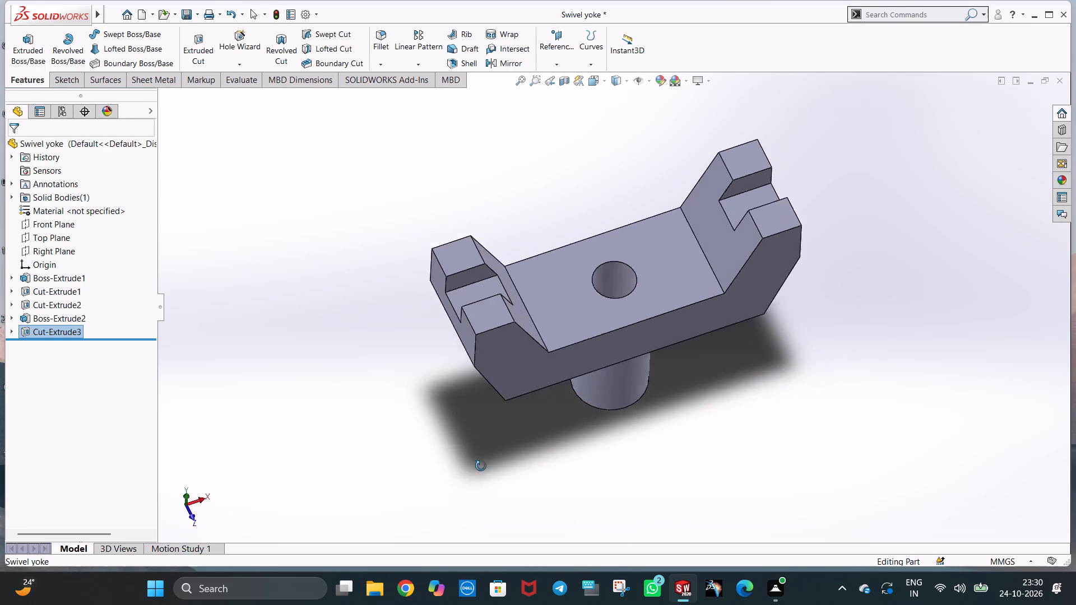
{"action": "middle_click_drag", "start_coordinate": [481, 466], "coordinate": [534, 496]}
{"action": "middle_click_drag", "start_coordinate": [918, 341], "coordinate": [873, 234]}
{"action": "middle_click_drag", "start_coordinate": [455, 287], "coordinate": [443, 379]}
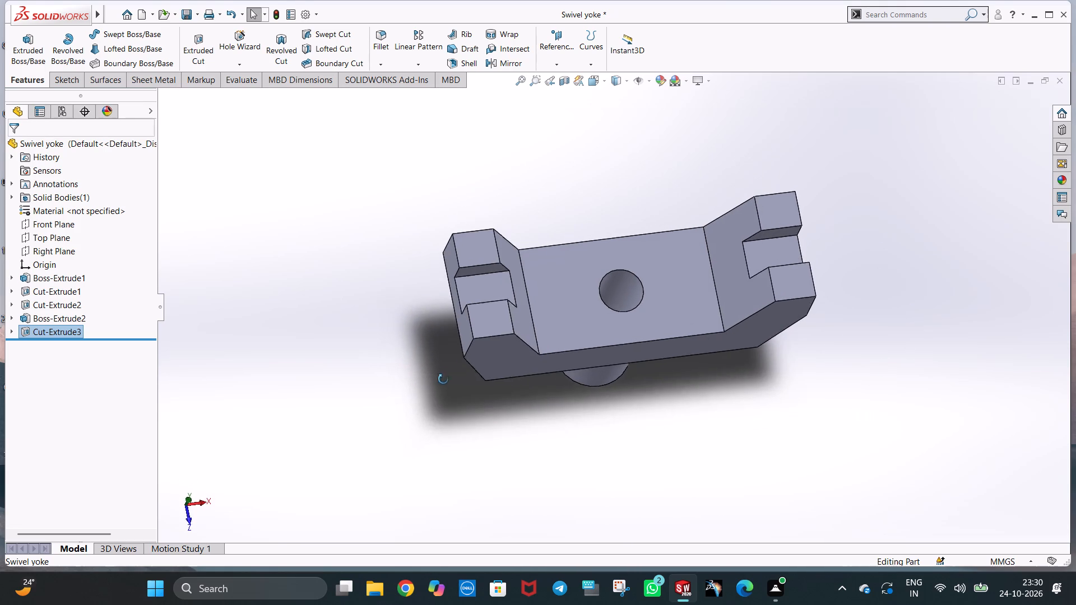
{"action": "middle_click_drag", "start_coordinate": [443, 379], "coordinate": [442, 383]}
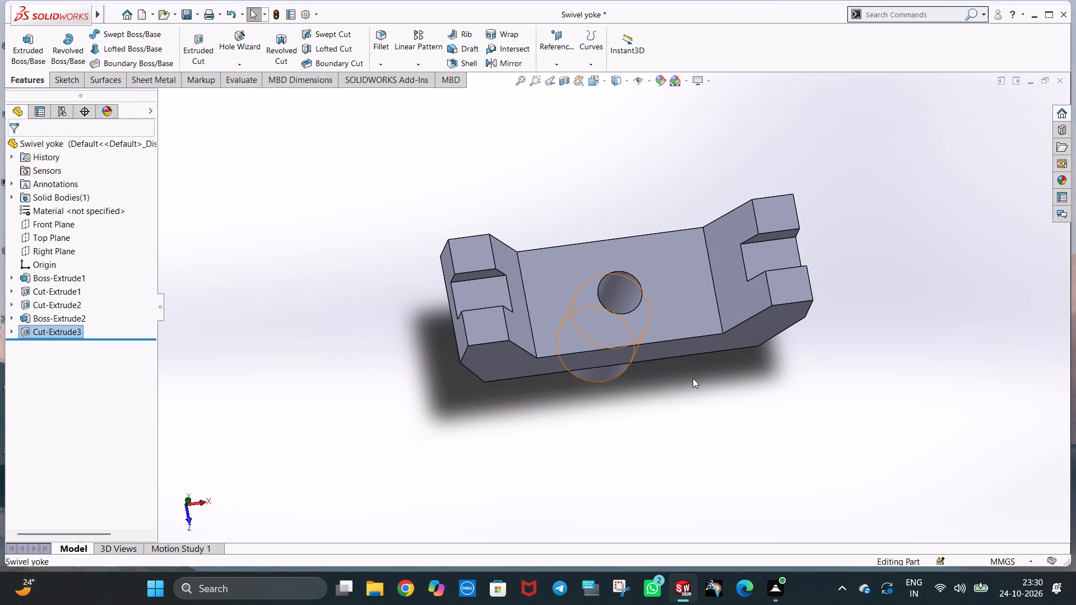
{"action": "middle_click_drag", "start_coordinate": [840, 395], "coordinate": [823, 216]}
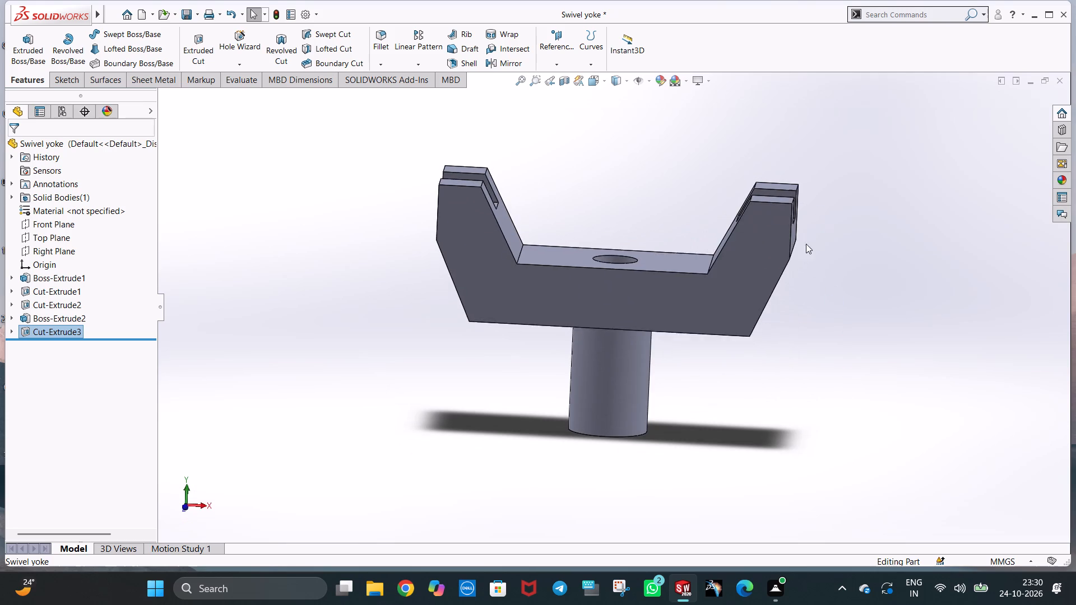
{"action": "middle_click_drag", "start_coordinate": [483, 352], "coordinate": [554, 464]}
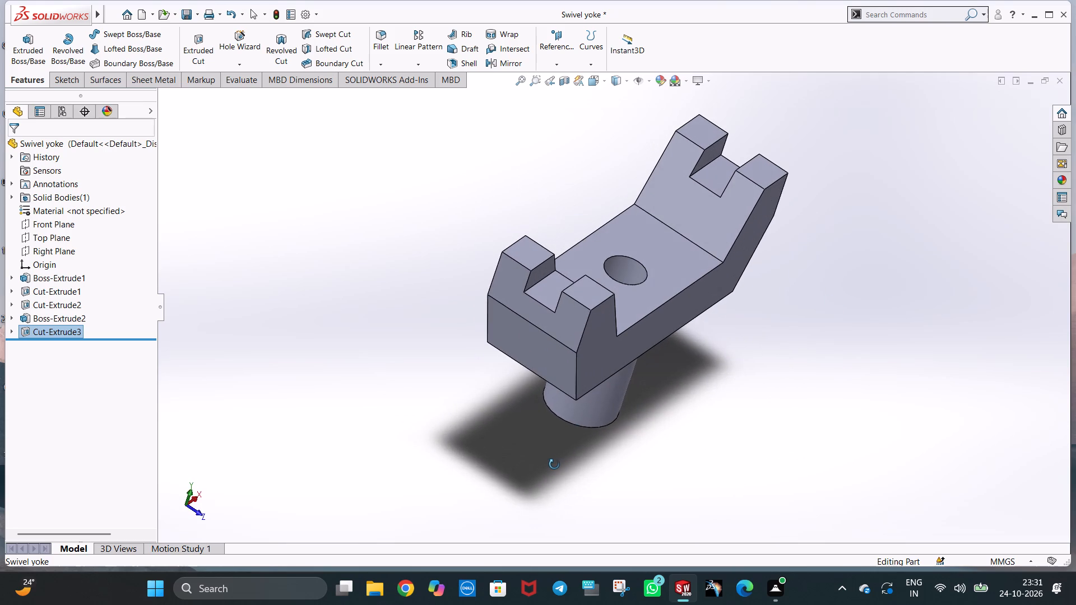
{"action": "middle_click_drag", "start_coordinate": [554, 464], "coordinate": [508, 508]}
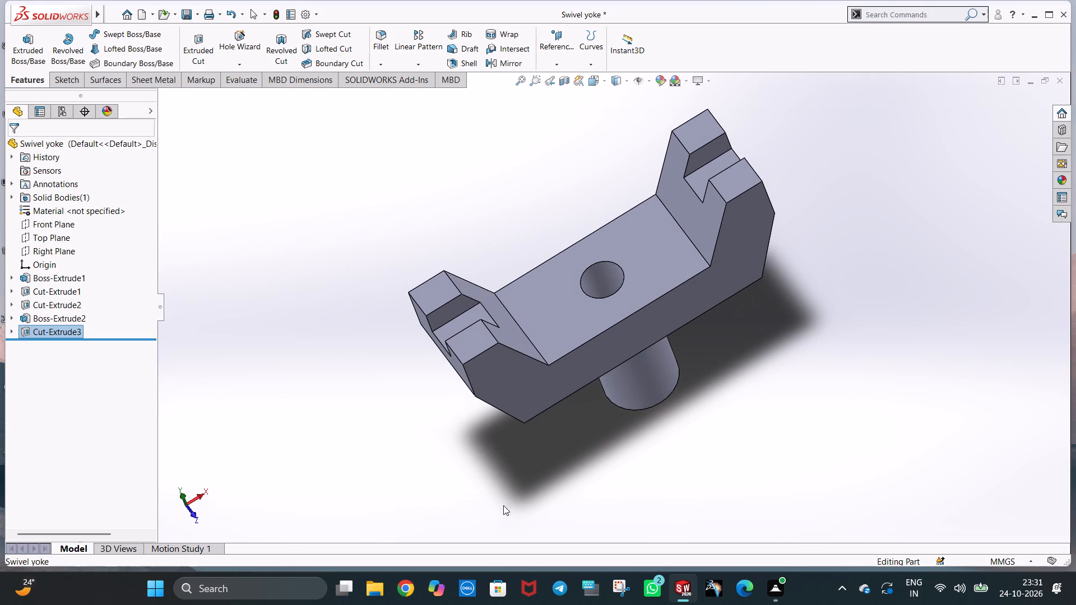
Save the Swivel yoke part.
{"action": "key", "text": "ctrl+s"}
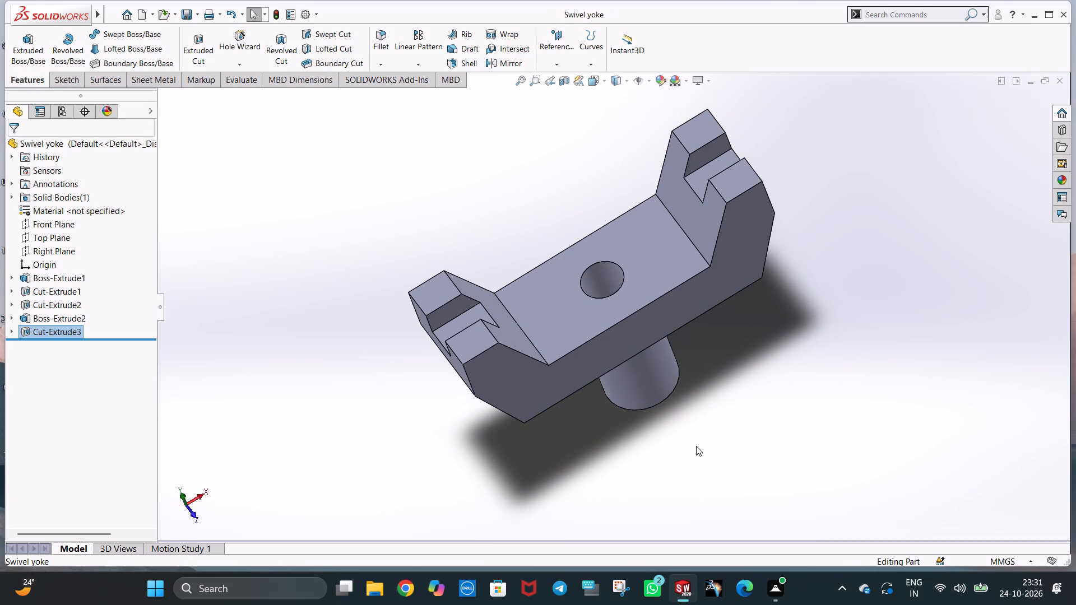
Capture a screen snip of the whole SOLIDWORKS window showing the finished yoke.
{"action": "key", "text": "Print"}
{"action": "left_click_drag", "start_coordinate": [4, 0], "coordinate": [817, 484]}
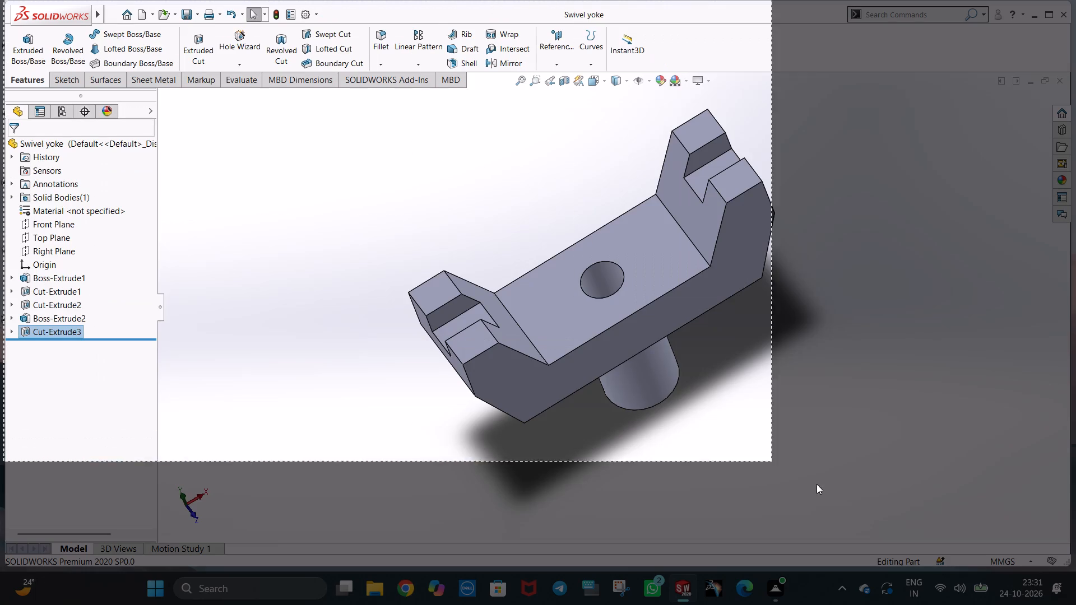
{"action": "left_click_drag", "start_coordinate": [817, 484], "coordinate": [1068, 565]}
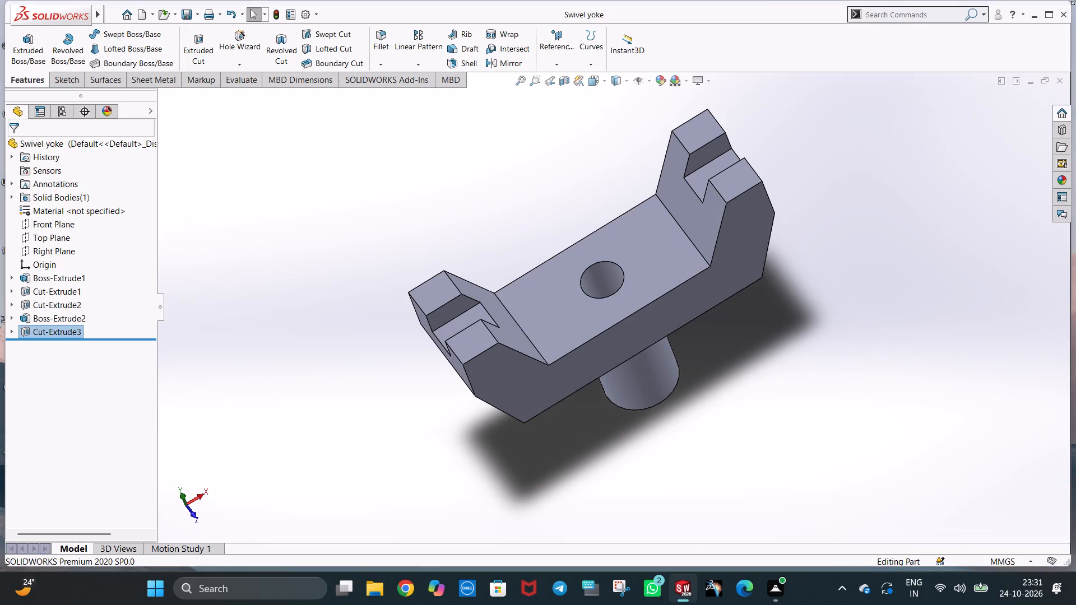
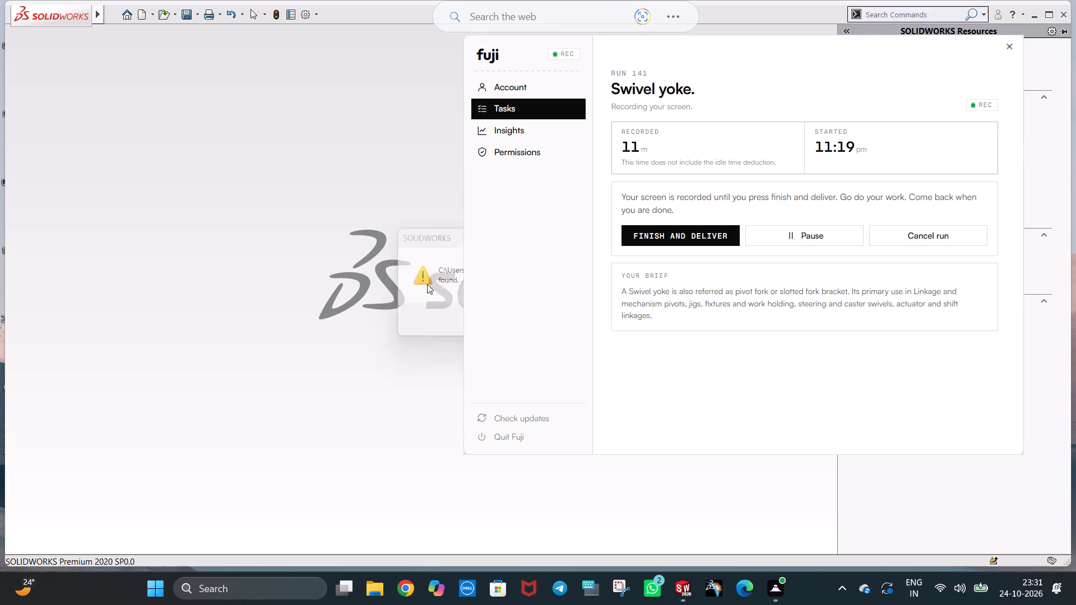
Switch back to SOLIDWORKS and dismiss its open warning dialog.
{"action": "left_click", "coordinate": [363, 211]}
{"action": "left_click", "coordinate": [667, 323]}
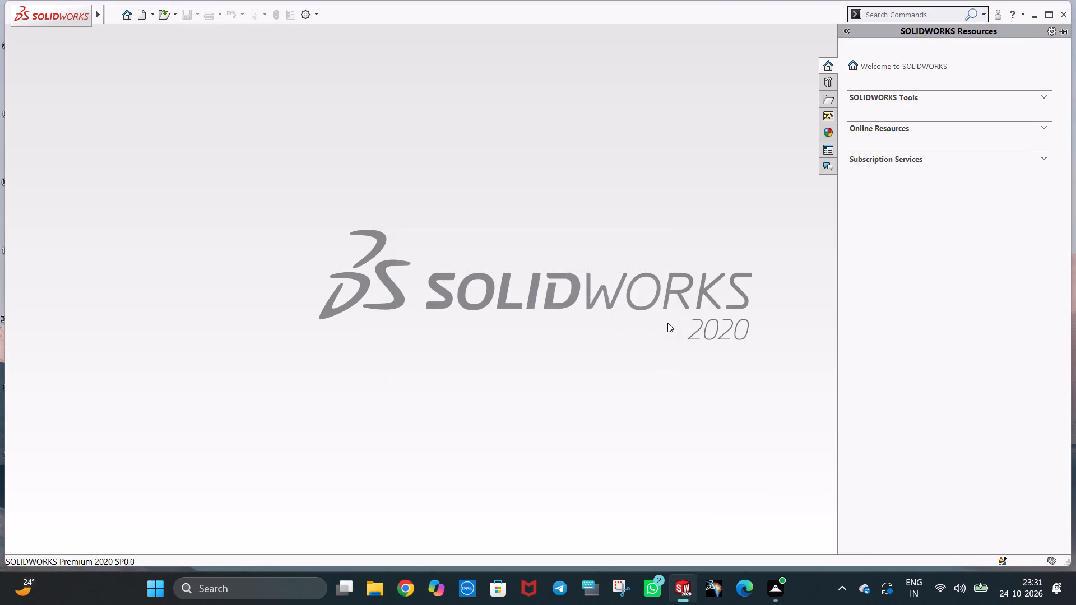
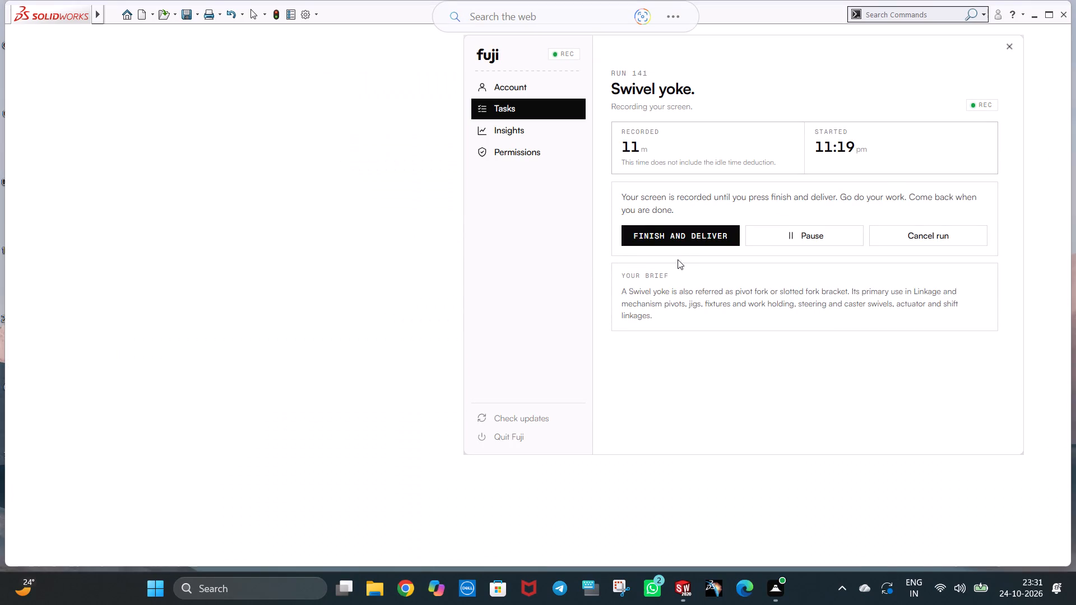
Return to the Swivel yoke part in SOLIDWORKS and save it.
{"action": "left_click", "coordinate": [397, 133]}
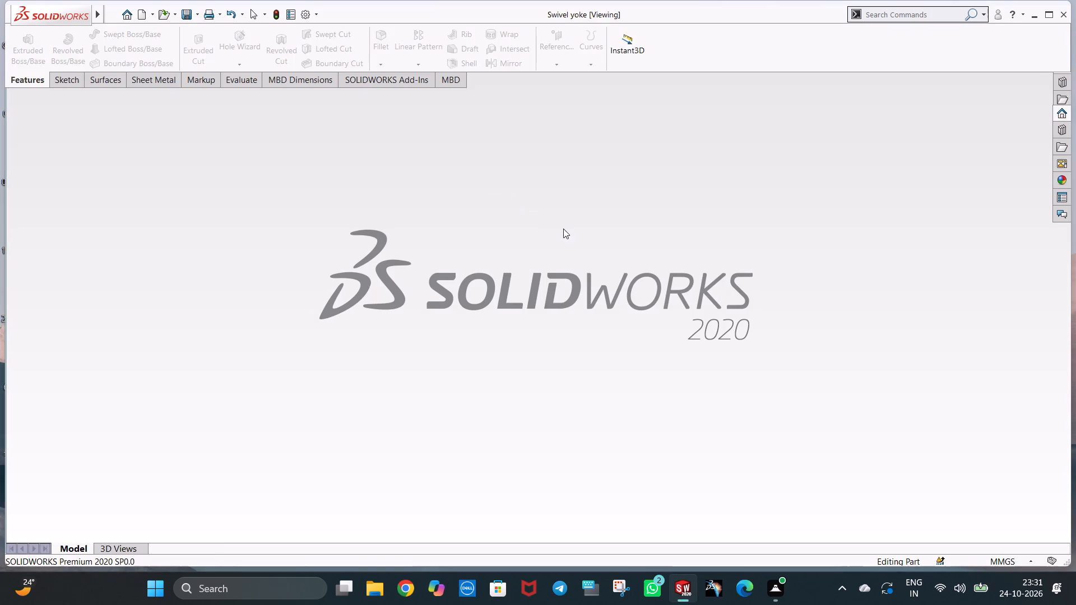
{"action": "left_click", "coordinate": [772, 359]}
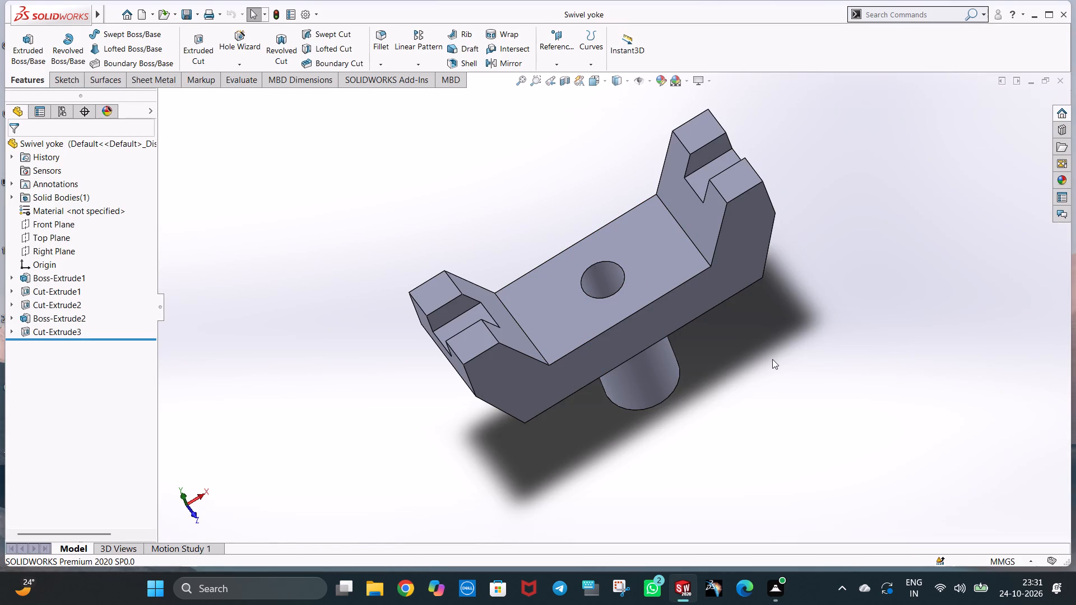
{"action": "key", "text": "ctrl+s"}
Capture a snip of the entire SOLIDWORKS window with the swivel yoke model and its feature tree, leaving out the taskbar.
{"action": "key", "text": "Print"}
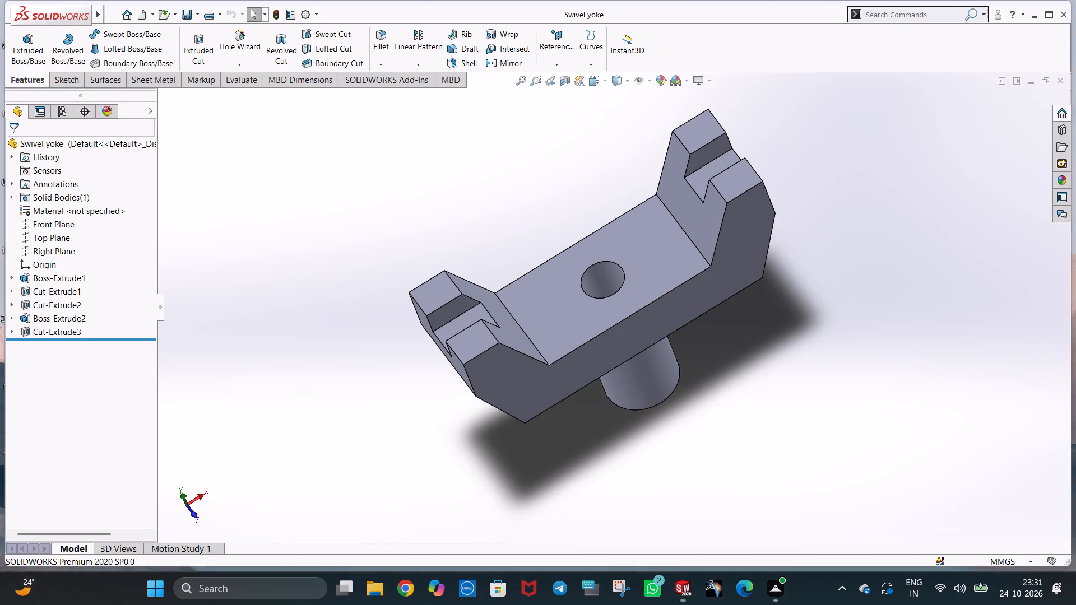
{"action": "left_click_drag", "start_coordinate": [6, 5], "coordinate": [1041, 583]}
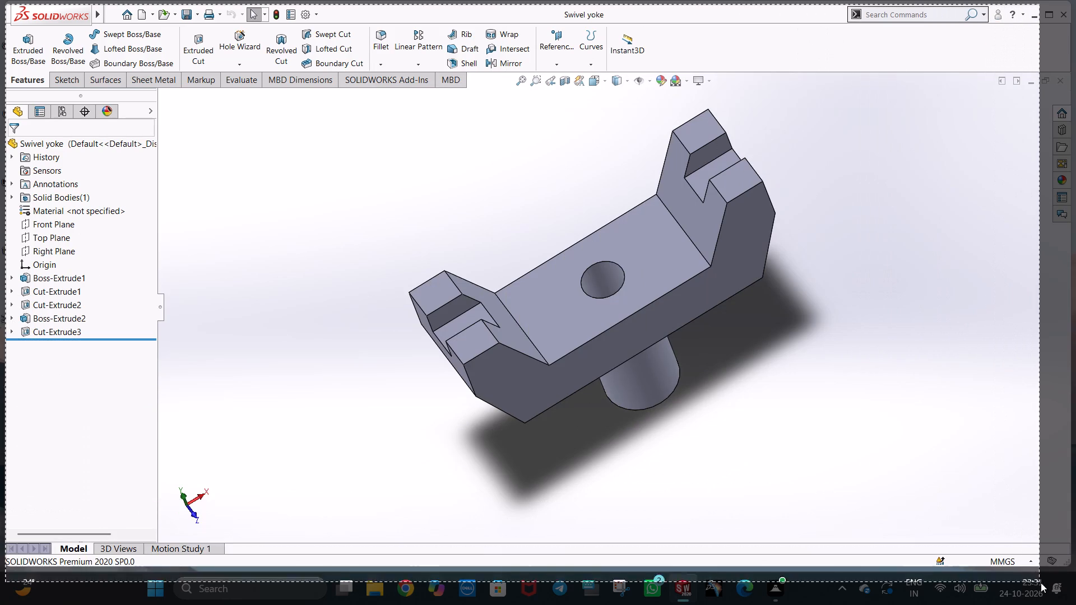
{"action": "left_click_drag", "start_coordinate": [1041, 583], "coordinate": [1071, 566]}
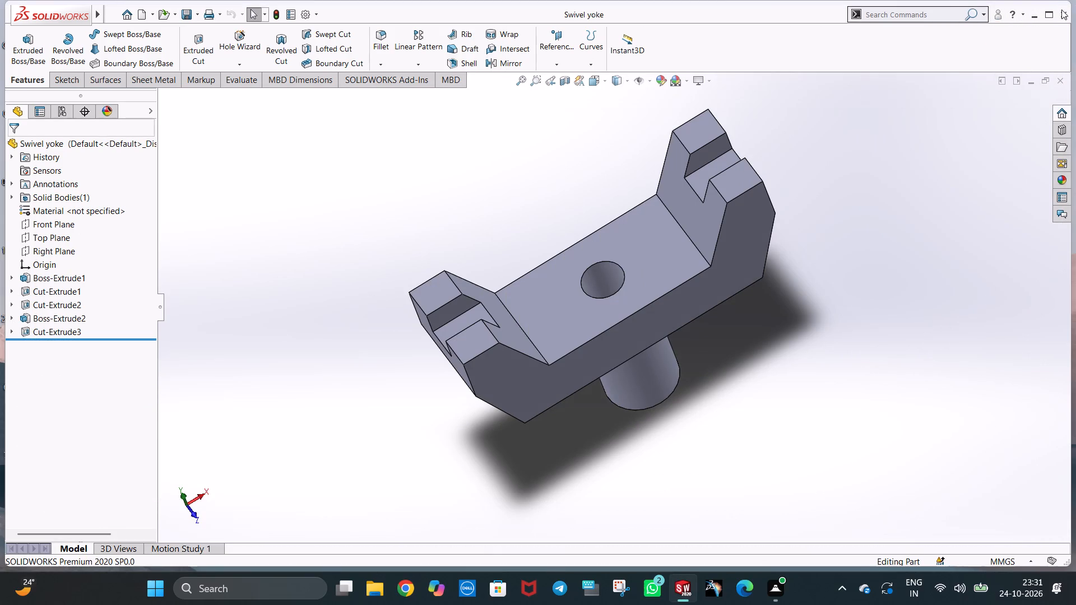
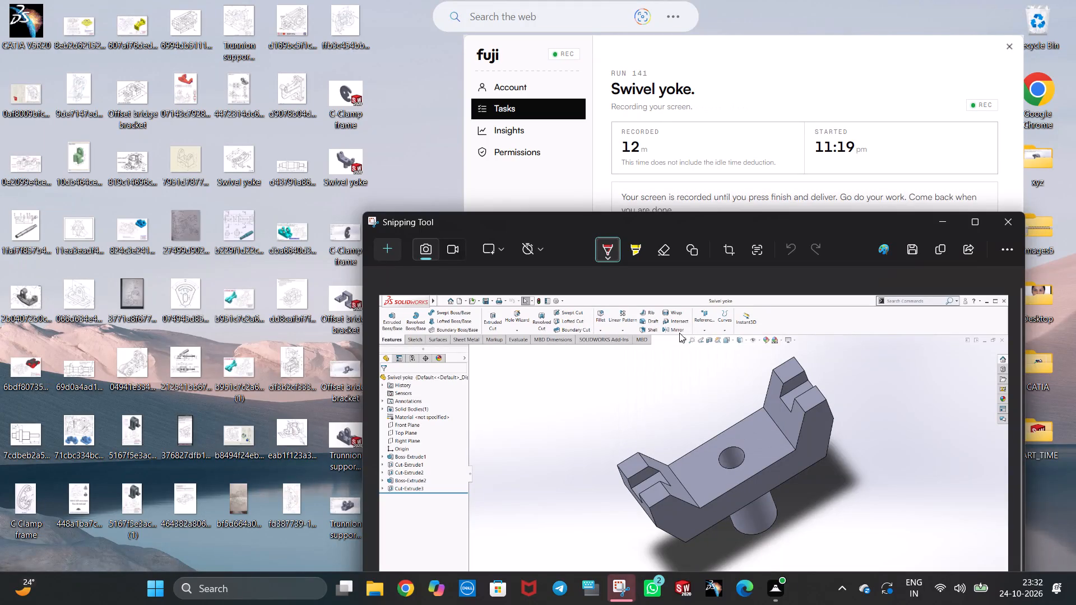
Save the screenshot as a PNG named "Swivel yoke" in the Desktop folder.
{"action": "key", "text": "BackSpace"}
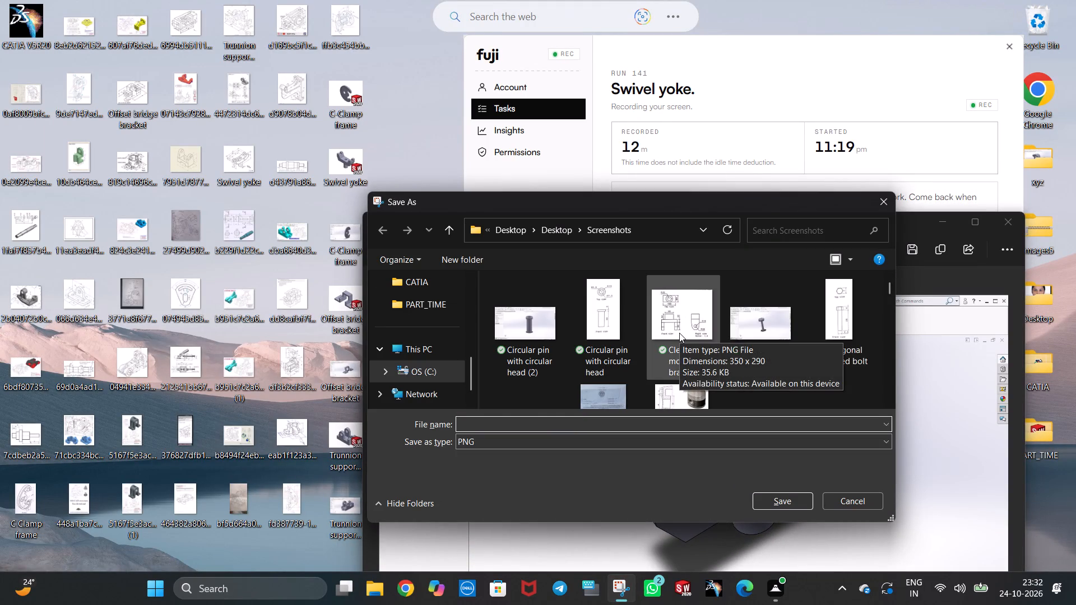
{"action": "type", "text": "wivel t"}
{"action": "key", "text": "BackSpace"}
{"action": "type", "text": "yoke"}
{"action": "scroll", "coordinate": [399, 367], "scroll_direction": "up", "scroll_amount": 4}
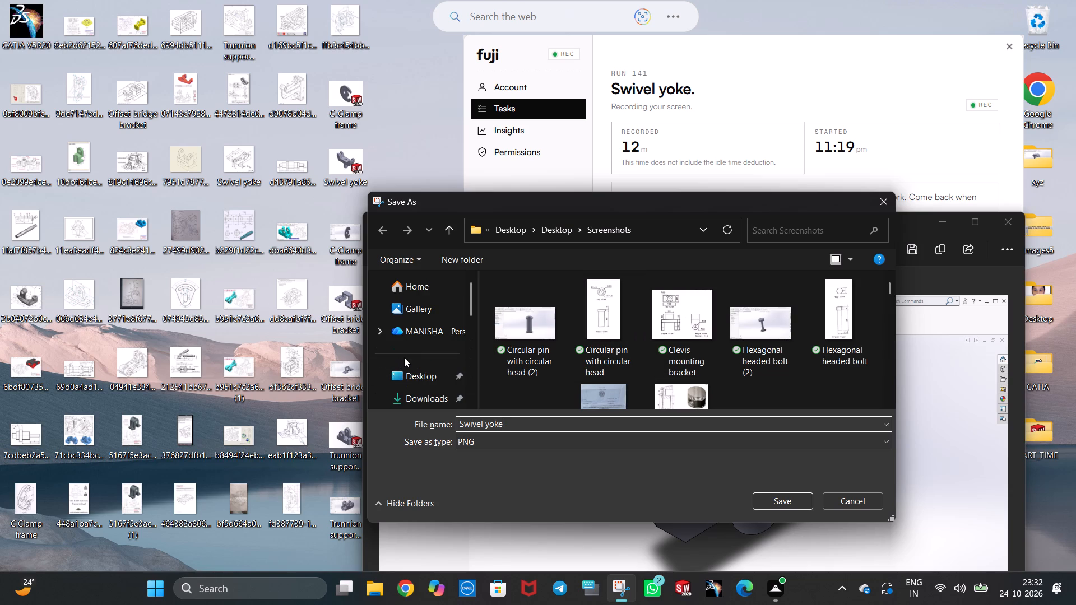
{"action": "left_click", "coordinate": [411, 373]}
{"action": "left_click", "coordinate": [773, 508]}
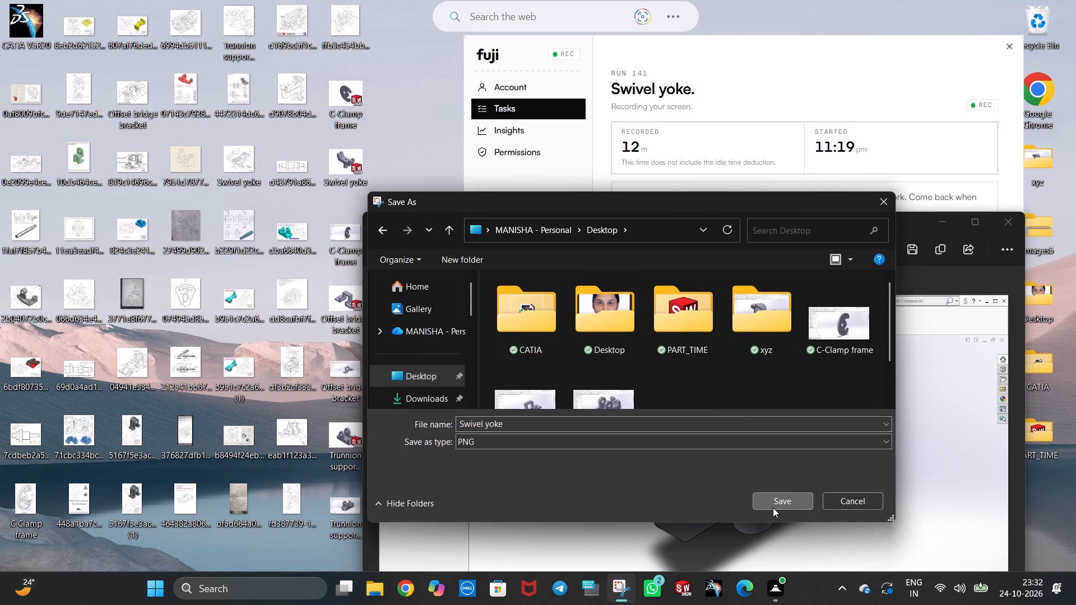